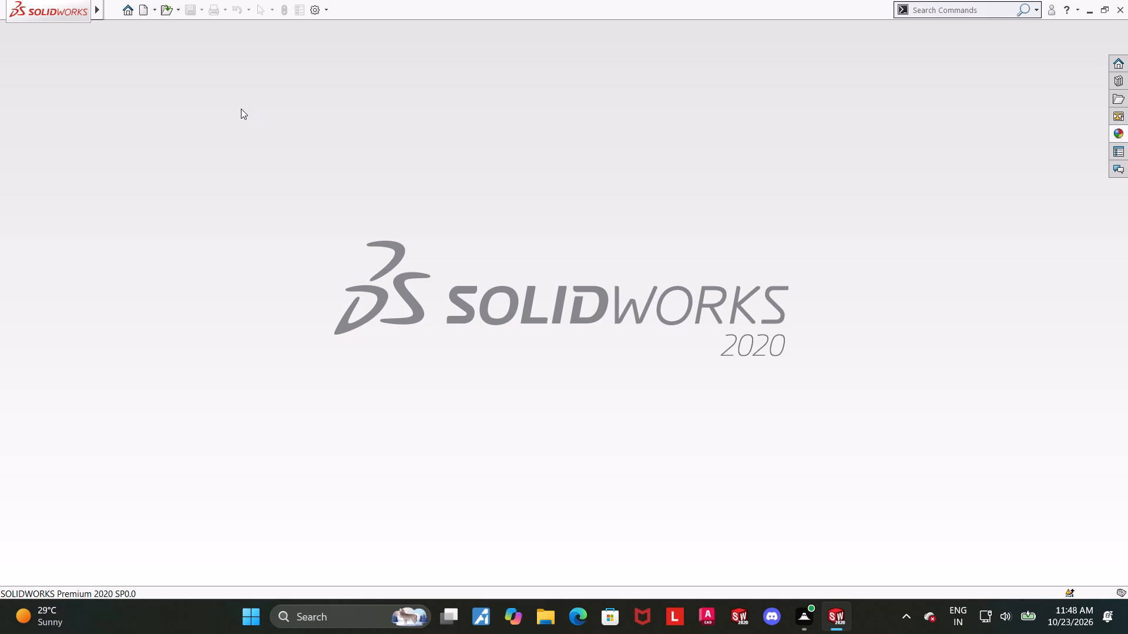
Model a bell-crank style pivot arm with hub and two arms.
Create a new part document.
left_click(146, 9)
double_click(282, 292)
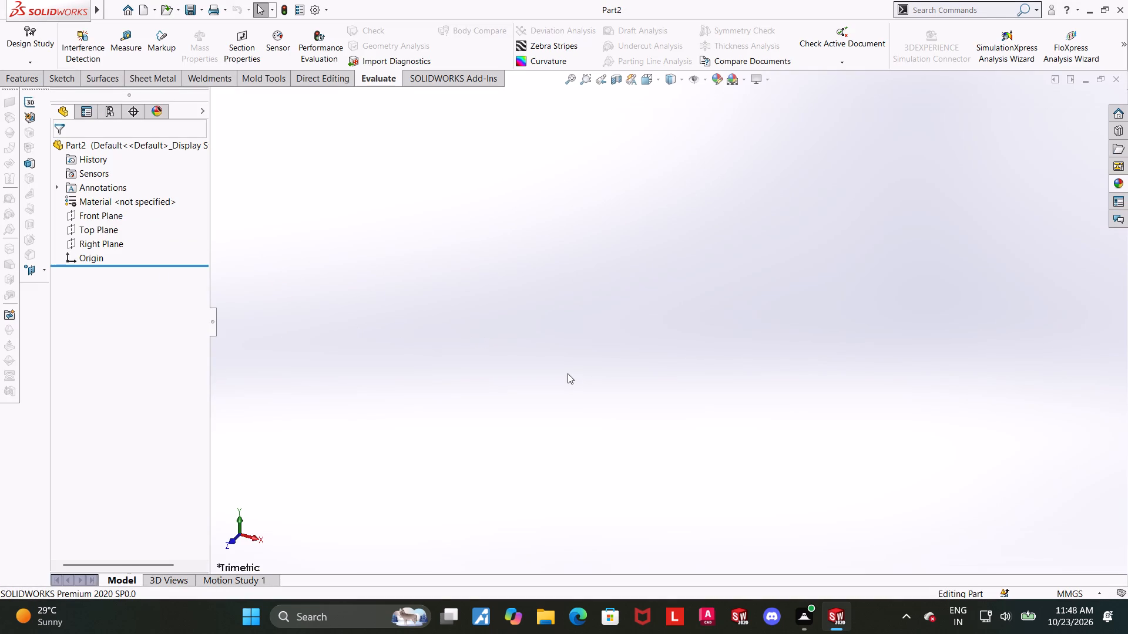
Start a sketch on the Top Plane and draw a circle centred on the origin, dimensioned to 25 mm diameter.
left_click(102, 234)
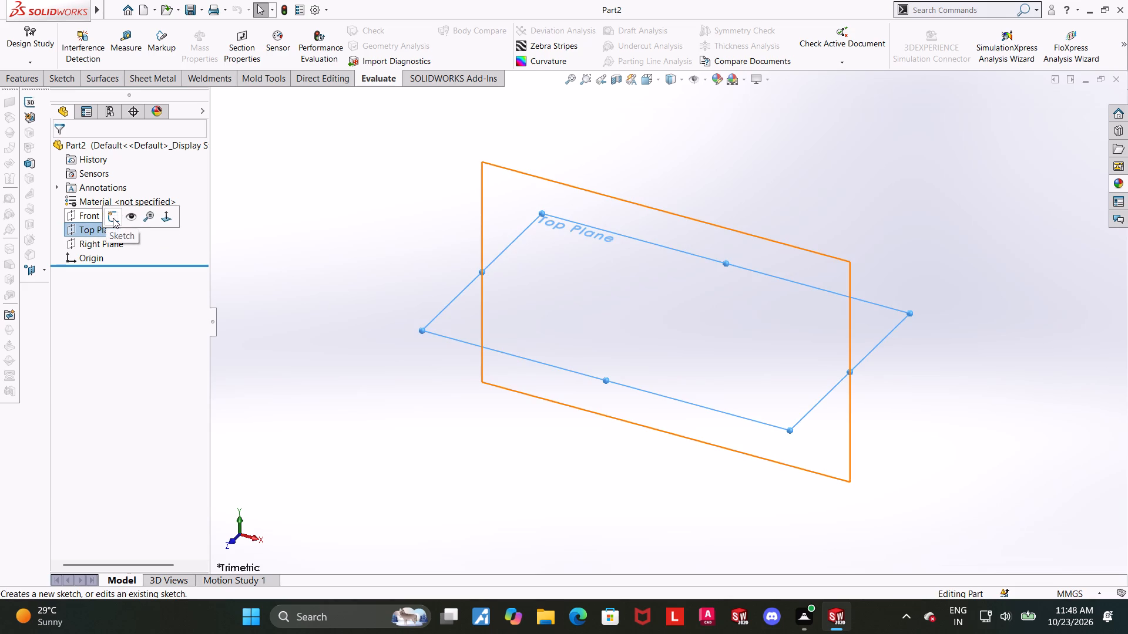
left_click(113, 218)
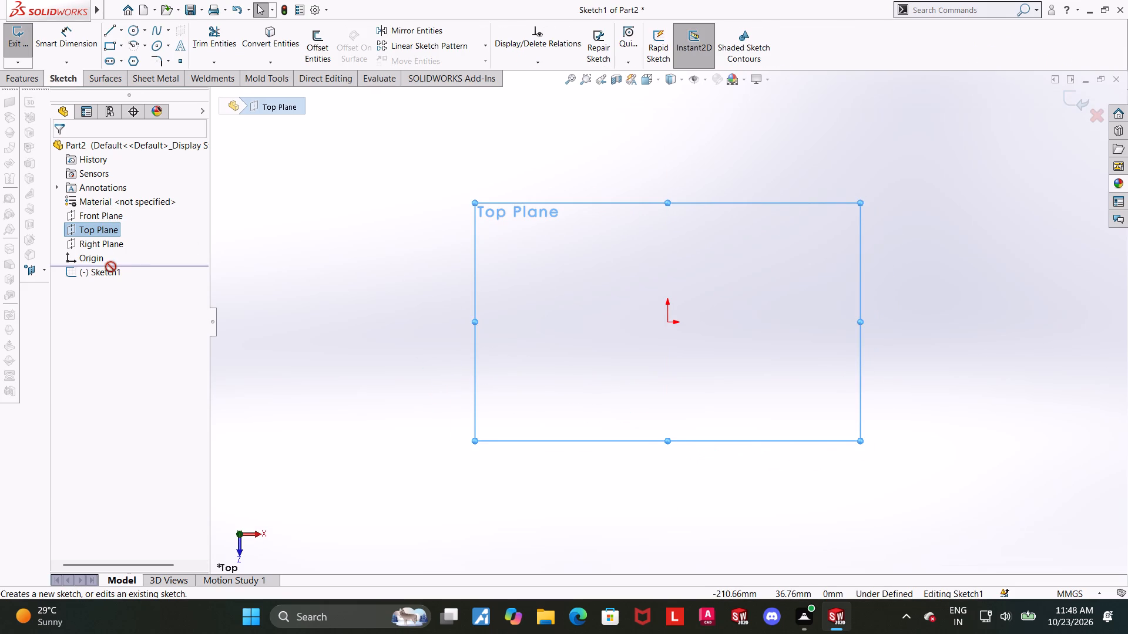
left_click(131, 29)
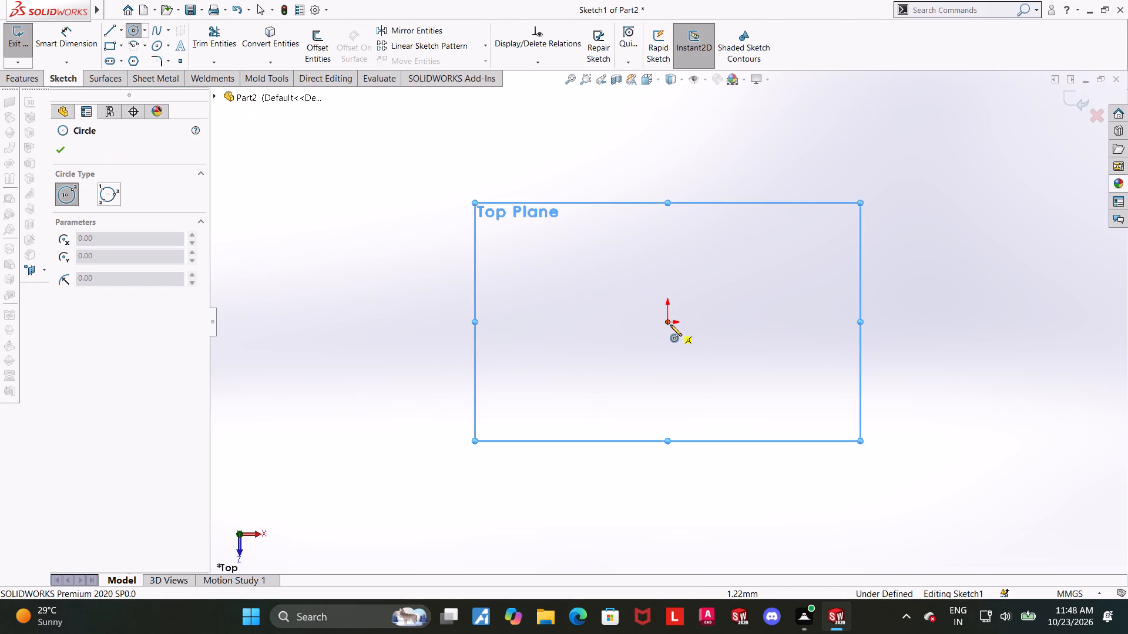
left_click(670, 325)
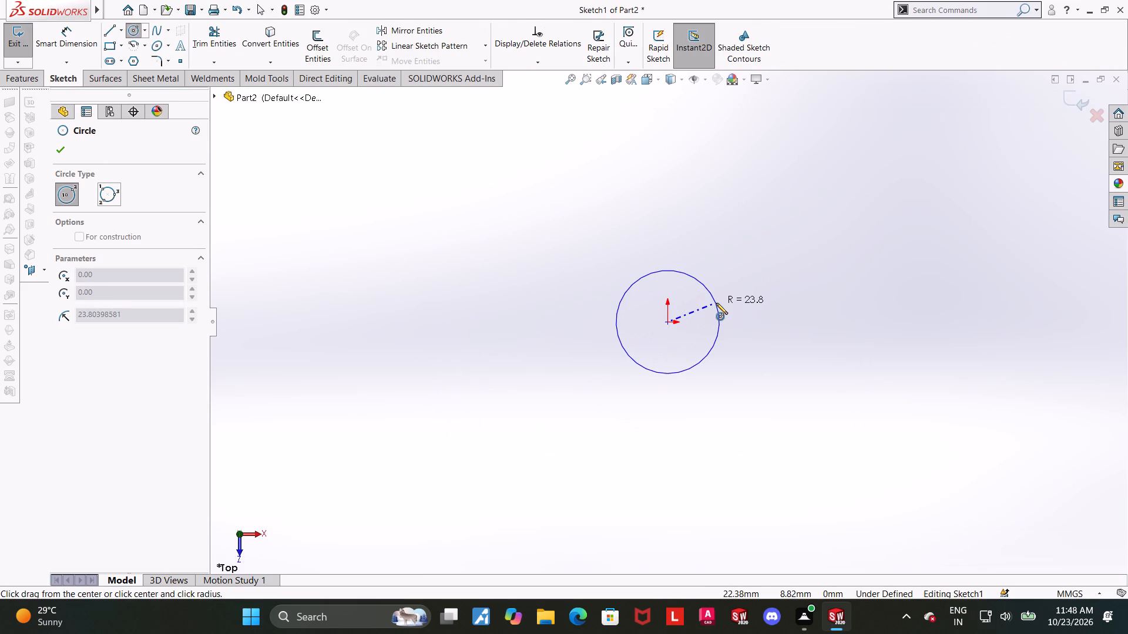
left_click(736, 295)
key("Escape")
left_click(51, 39)
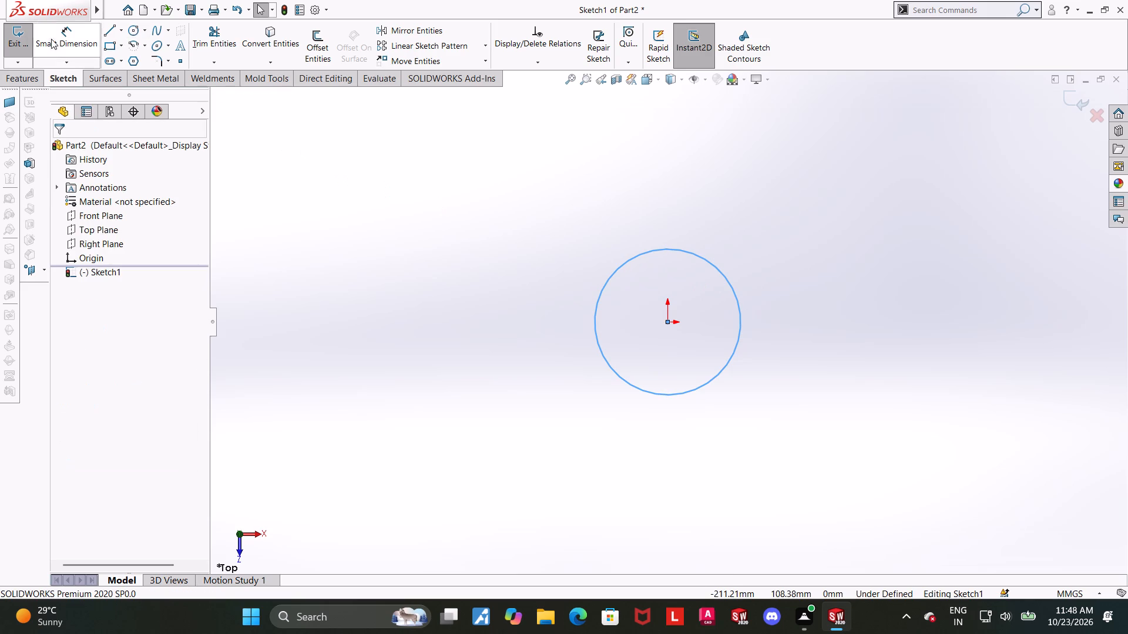
left_click(695, 254)
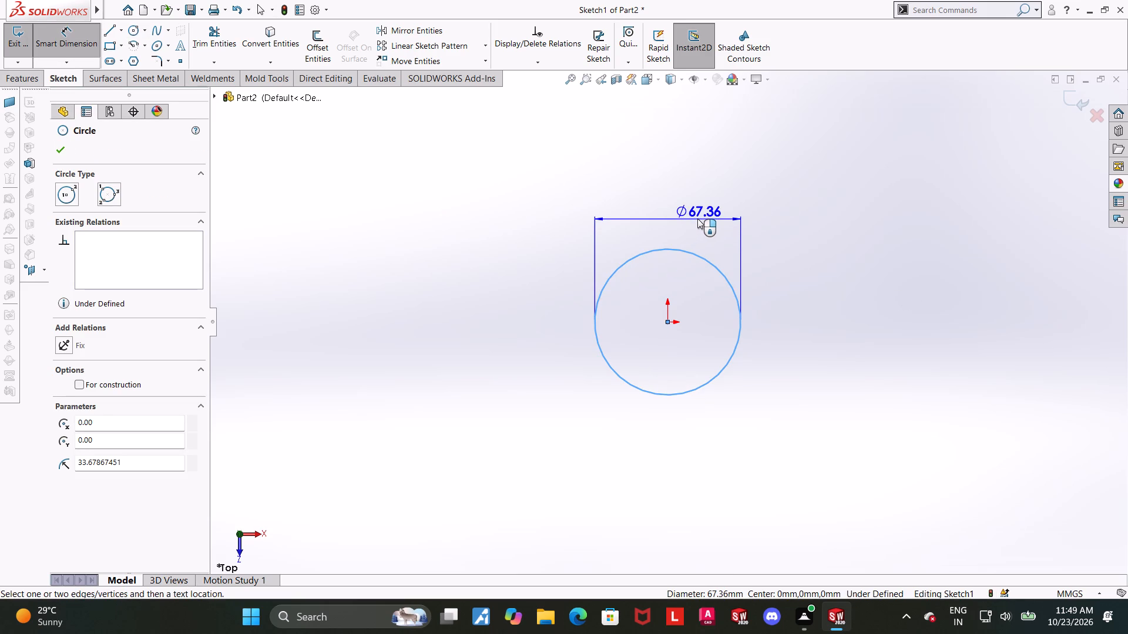
left_click(697, 218)
type("25")
key("Return")
key("Escape")
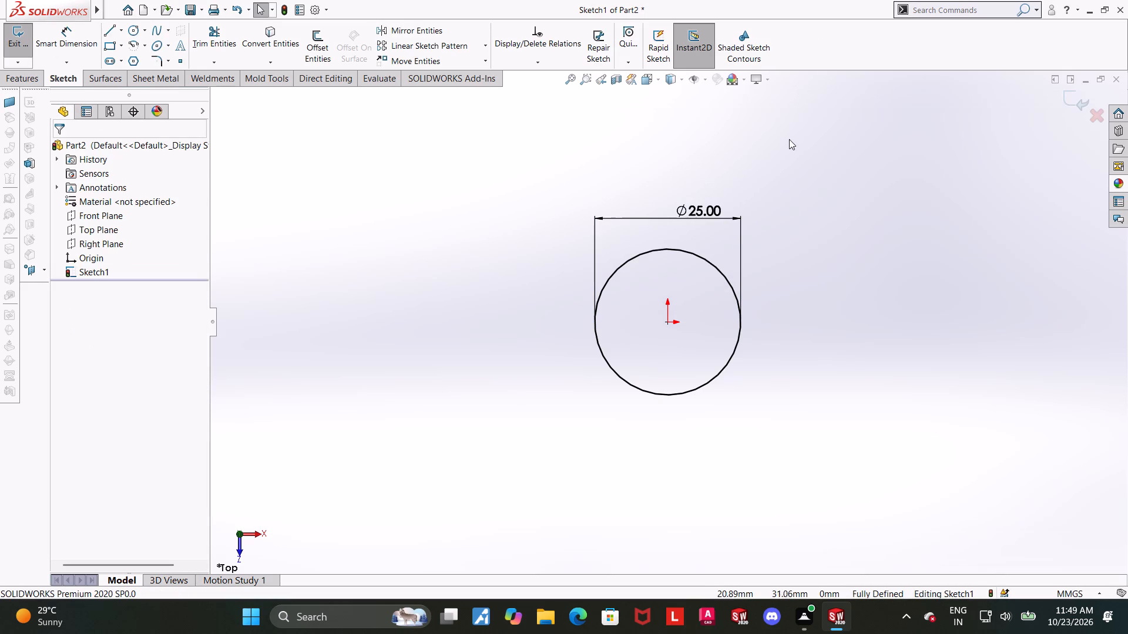
left_click(942, 147)
Set the diameter of the origin circle to 27 mm.
scroll(882, 166, "up", 1)
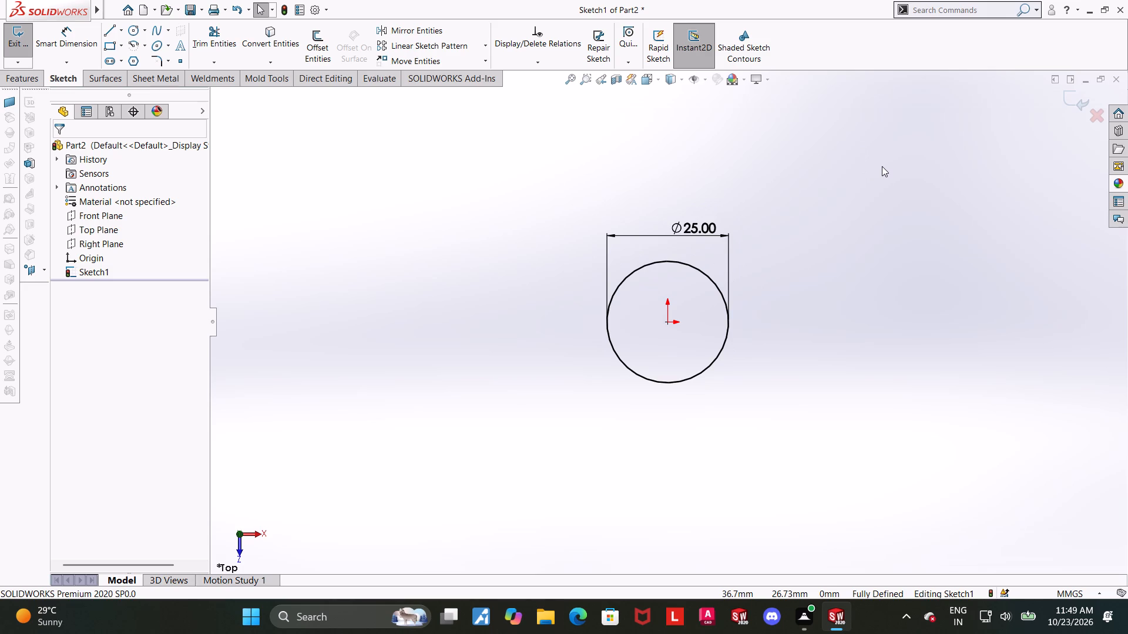
scroll(882, 166, "up", 1)
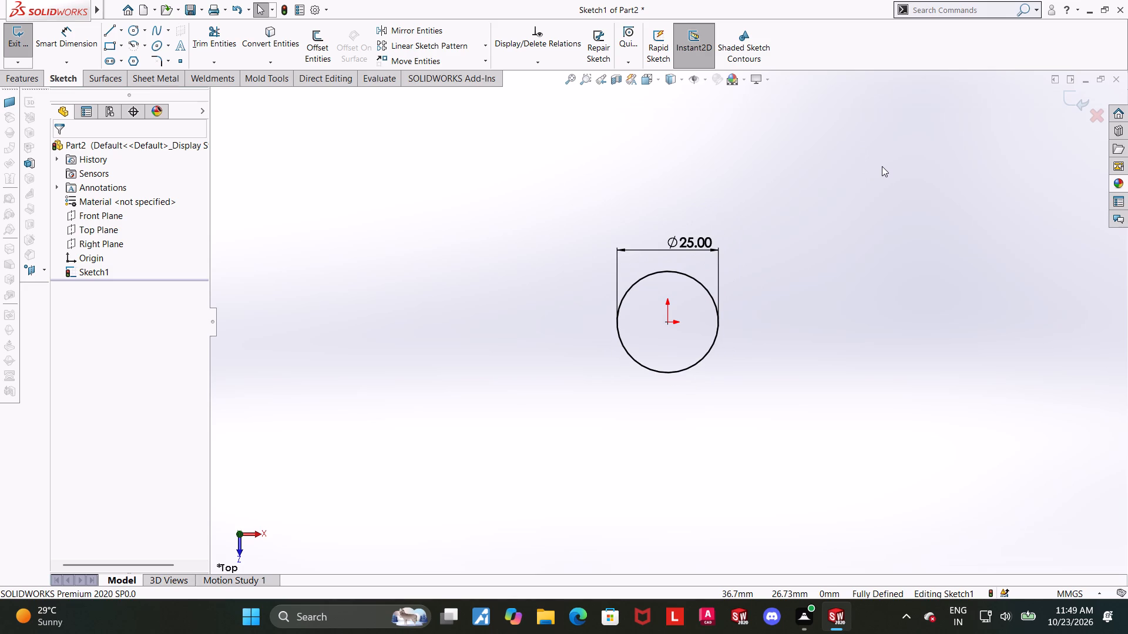
double_click(697, 240)
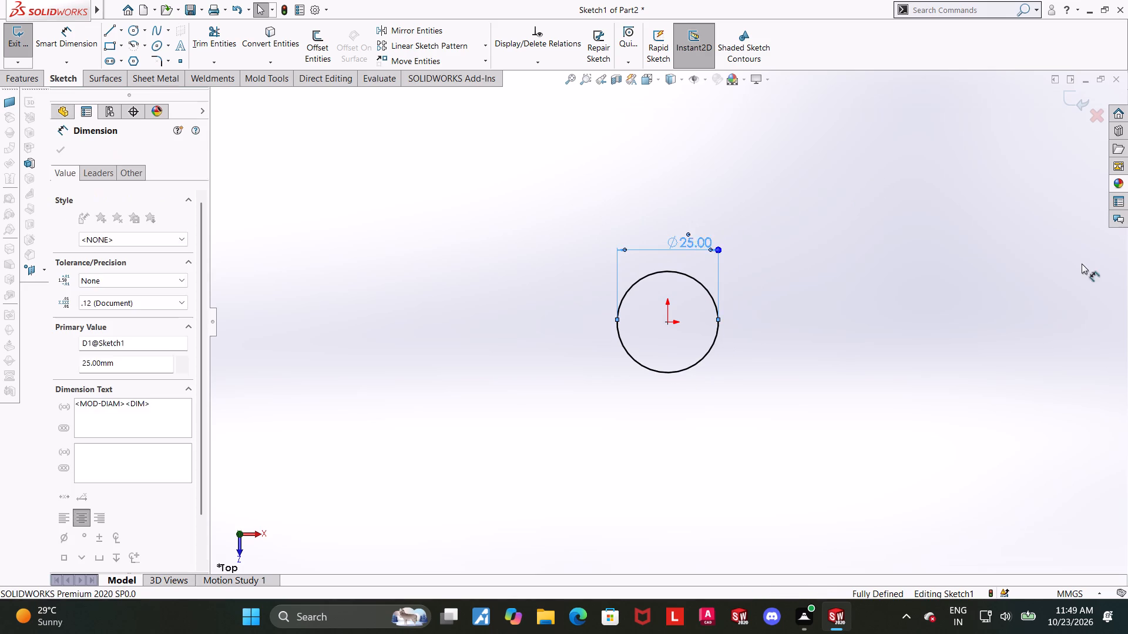
key("2")
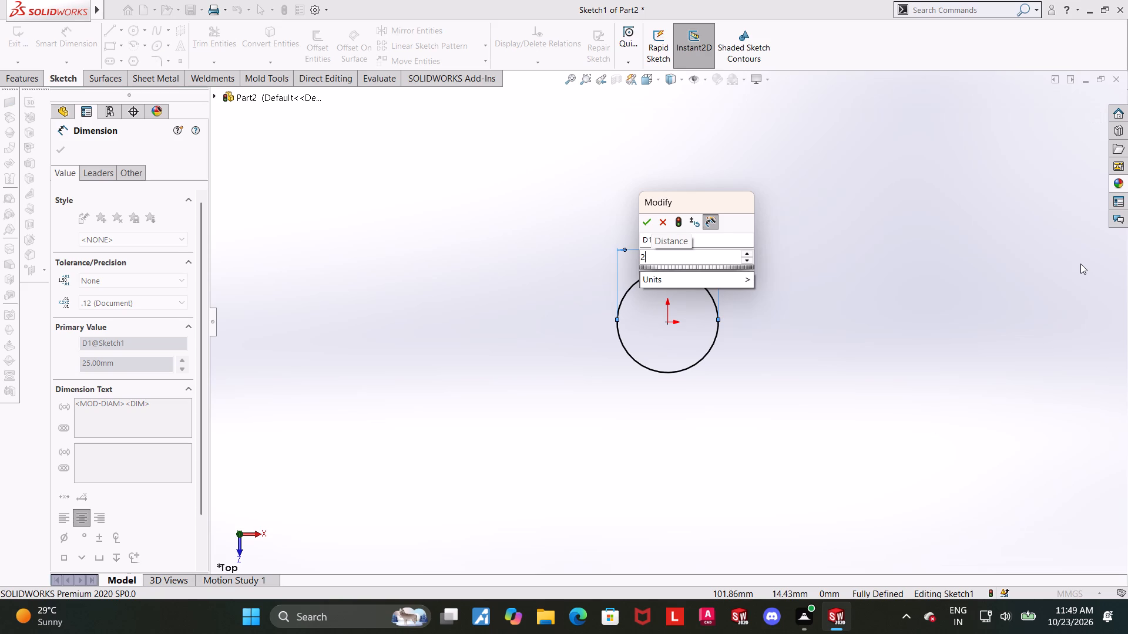
key("5")
key("BackSpace")
key("7")
key("Return")
key("Escape")
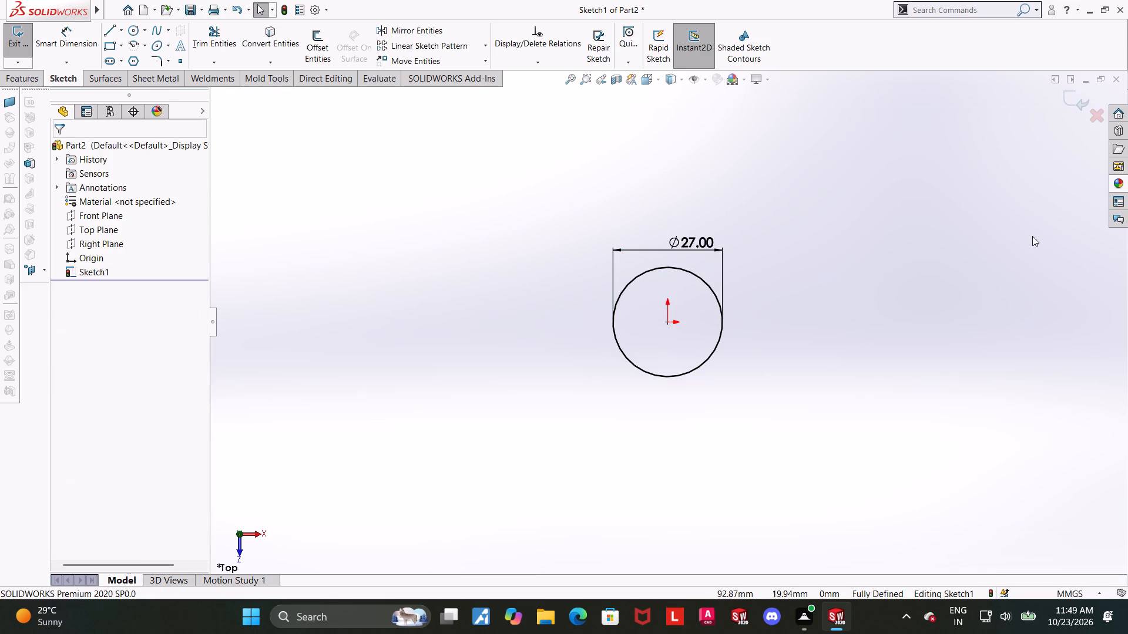
Draw a horizontal construction centreline about 74 mm long from the origin in the negative X direction.
scroll(838, 329, "up", 1)
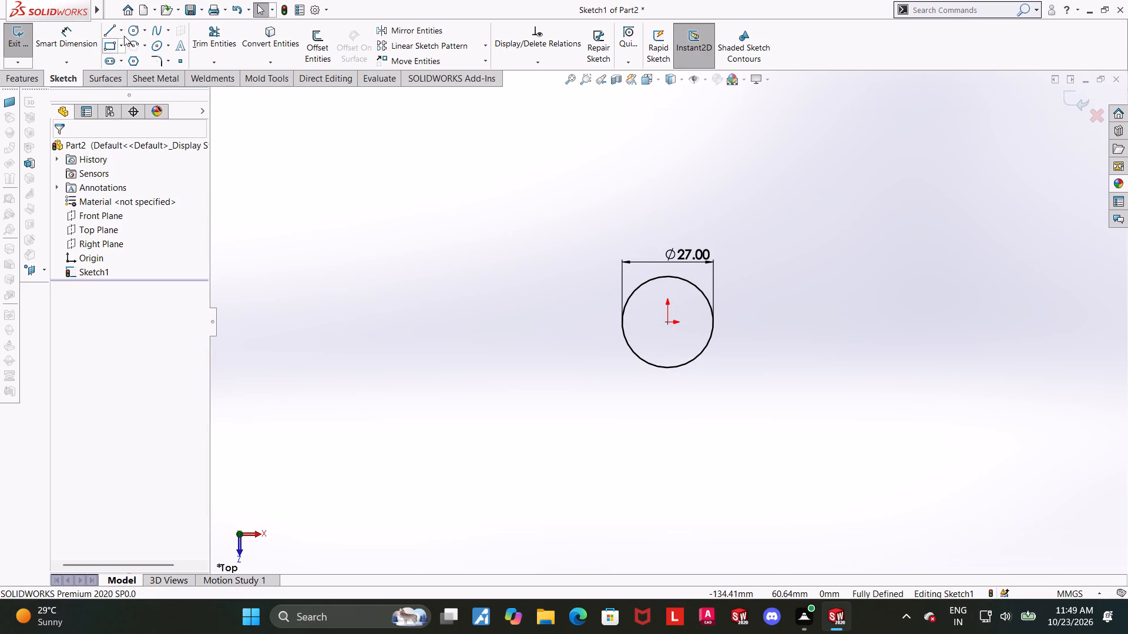
left_click(123, 27)
left_click(126, 59)
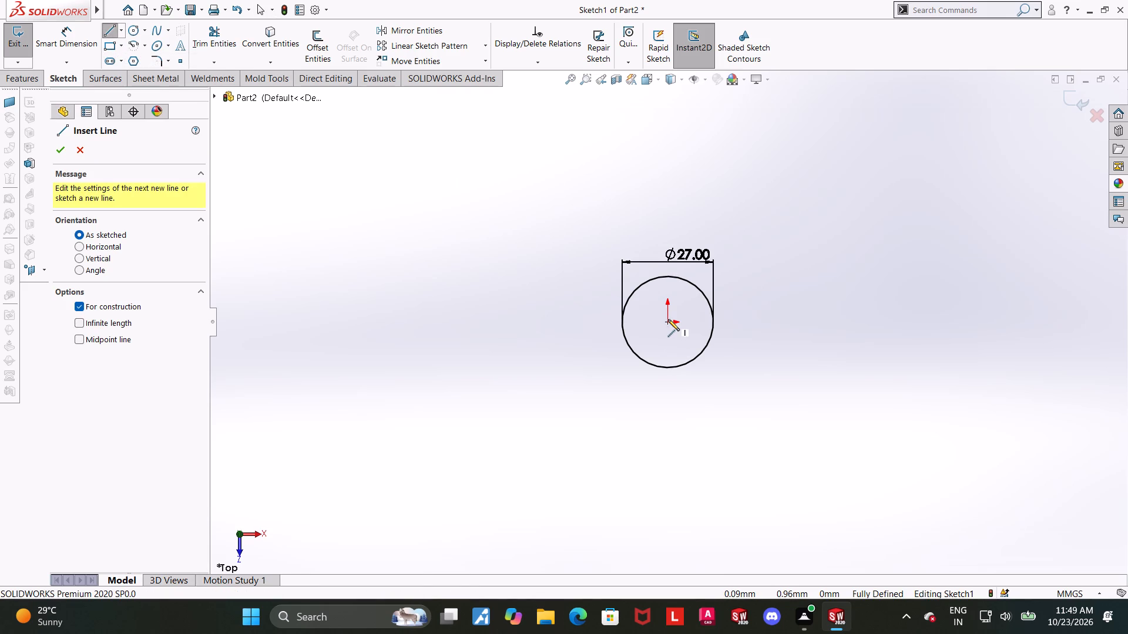
left_click(668, 319)
left_click(418, 323)
key("Escape")
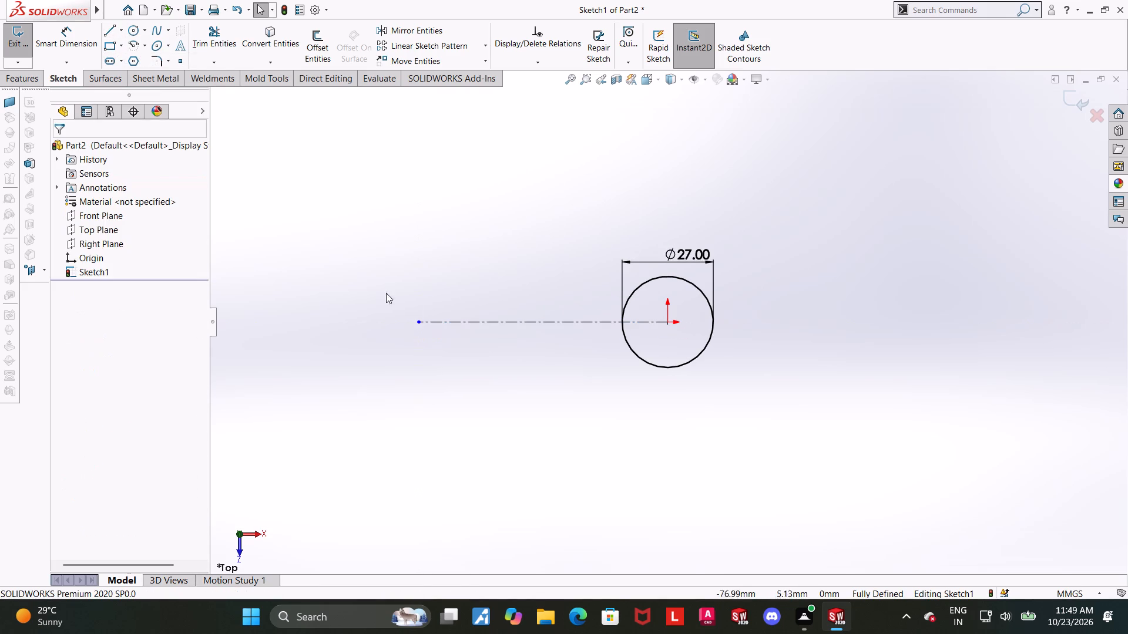
key("Escape")
Draw a second circle centred on the free end of the centreline and dimension its diameter to 27 mm.
left_click(132, 29)
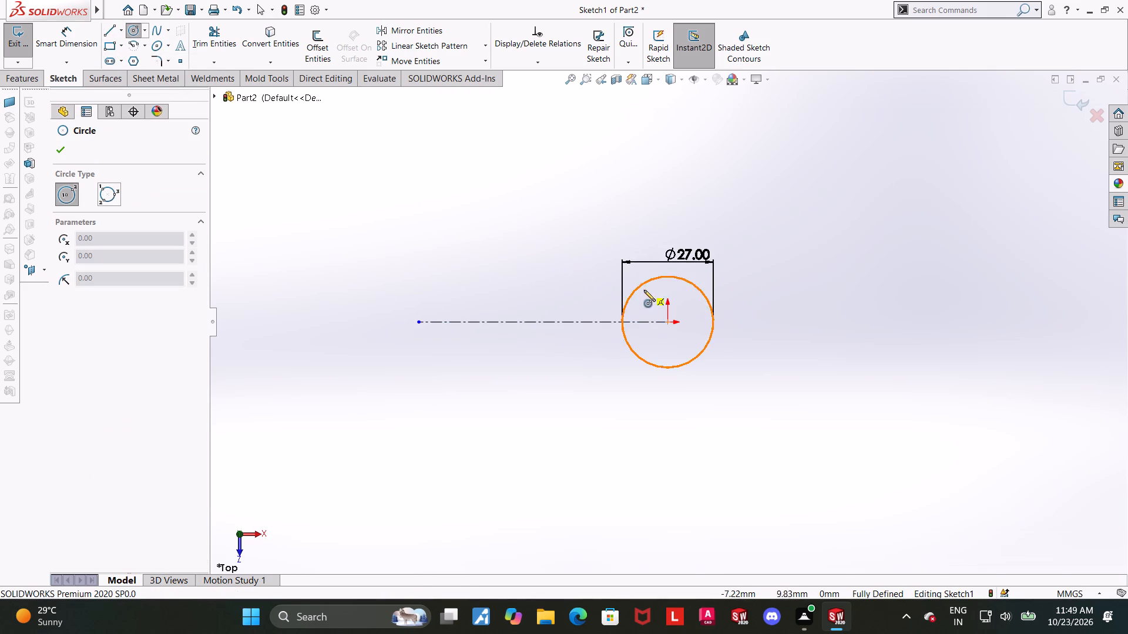
left_click(417, 323)
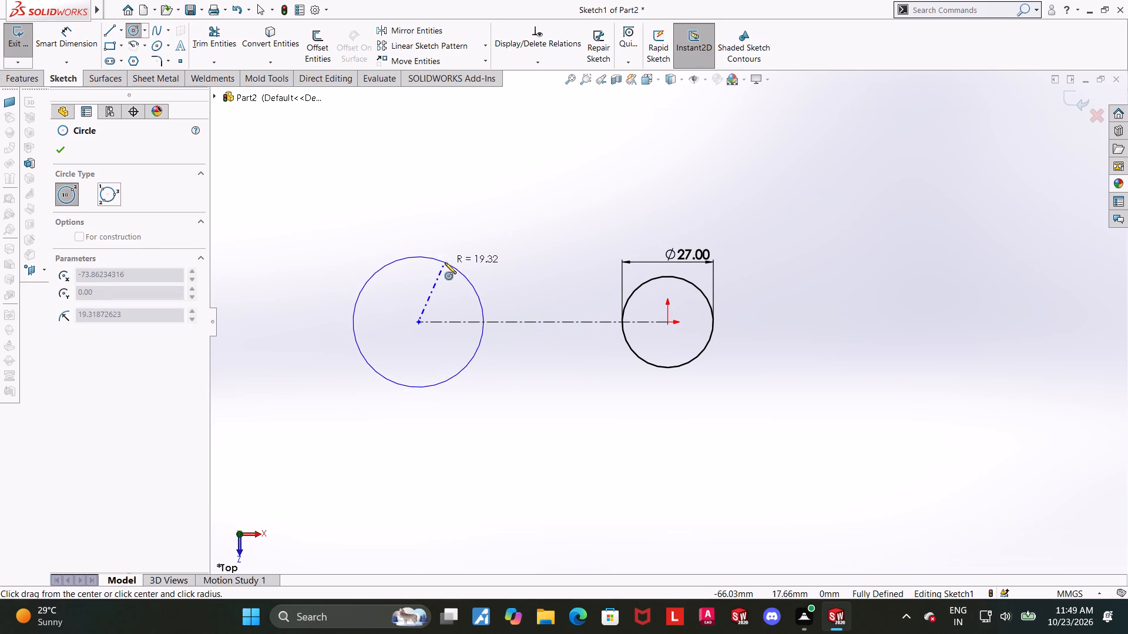
left_click(445, 262)
key("Escape")
left_click(84, 49)
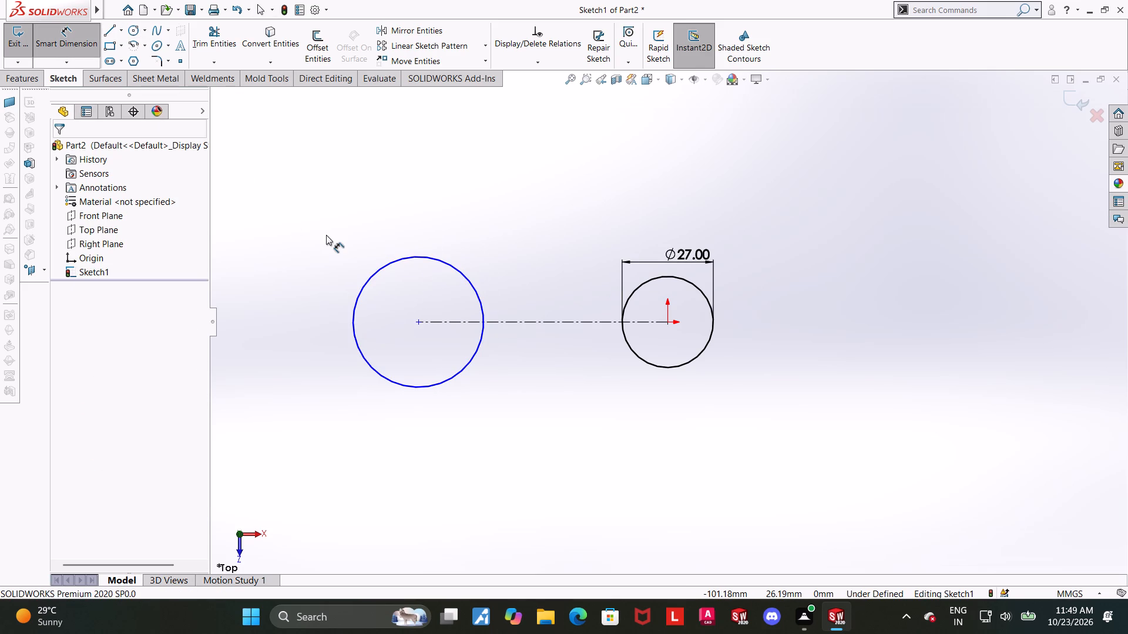
left_click(383, 264)
left_click(382, 245)
type("27")
key("Return")
key("Escape")
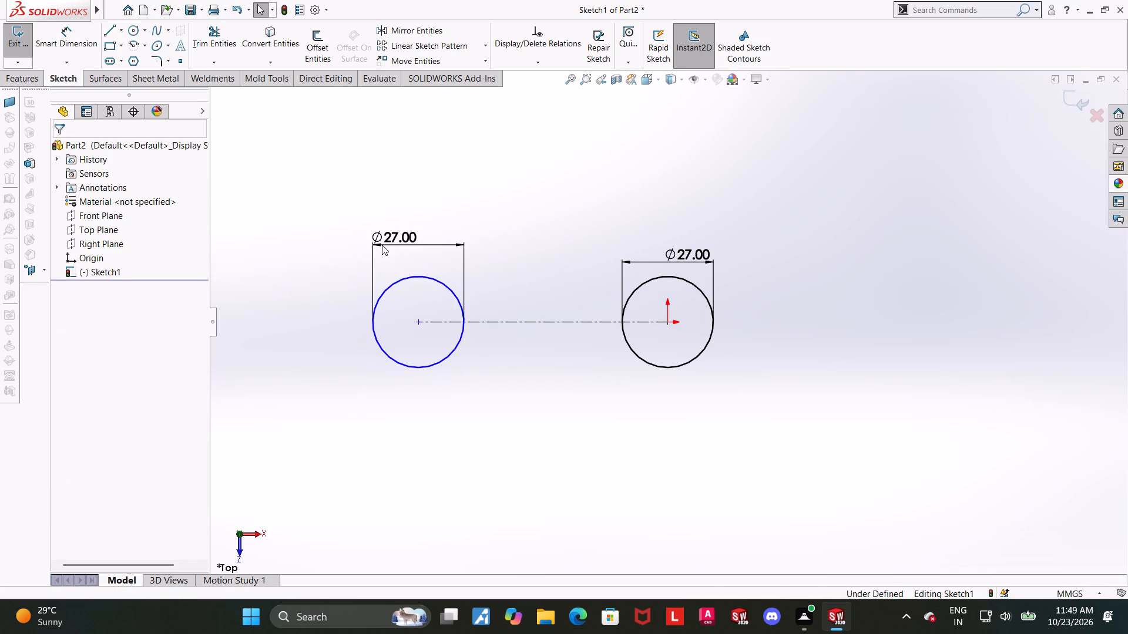
left_click(493, 416)
Dimension the horizontal distance between the two circle centres to 45 mm.
scroll(437, 363, "up", 1)
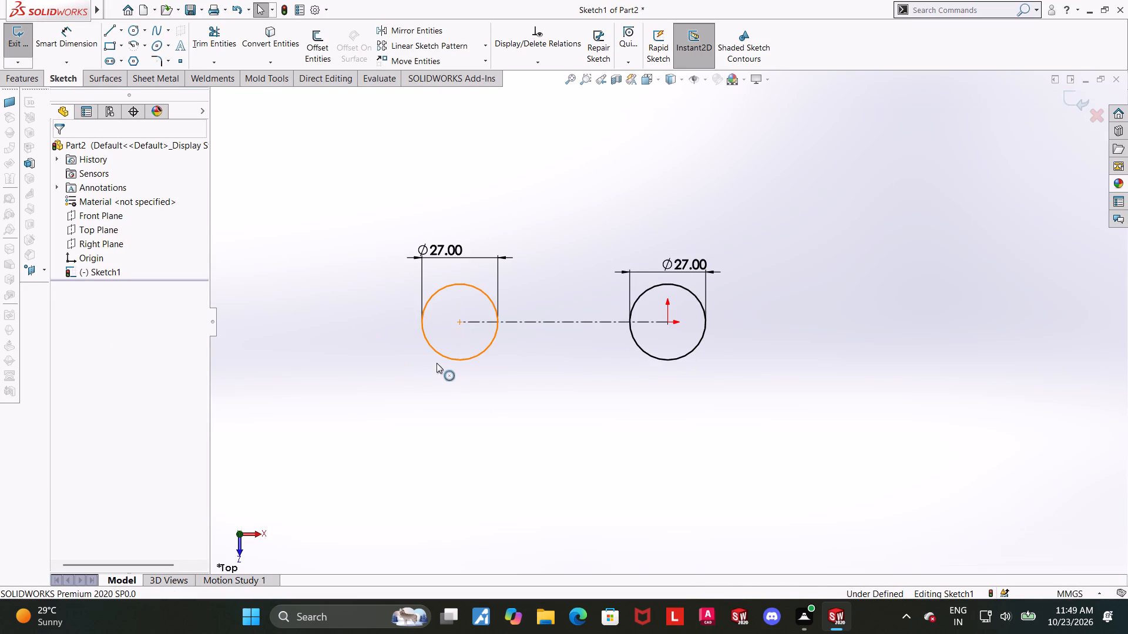
scroll(419, 330, "down", 1)
left_click(63, 42)
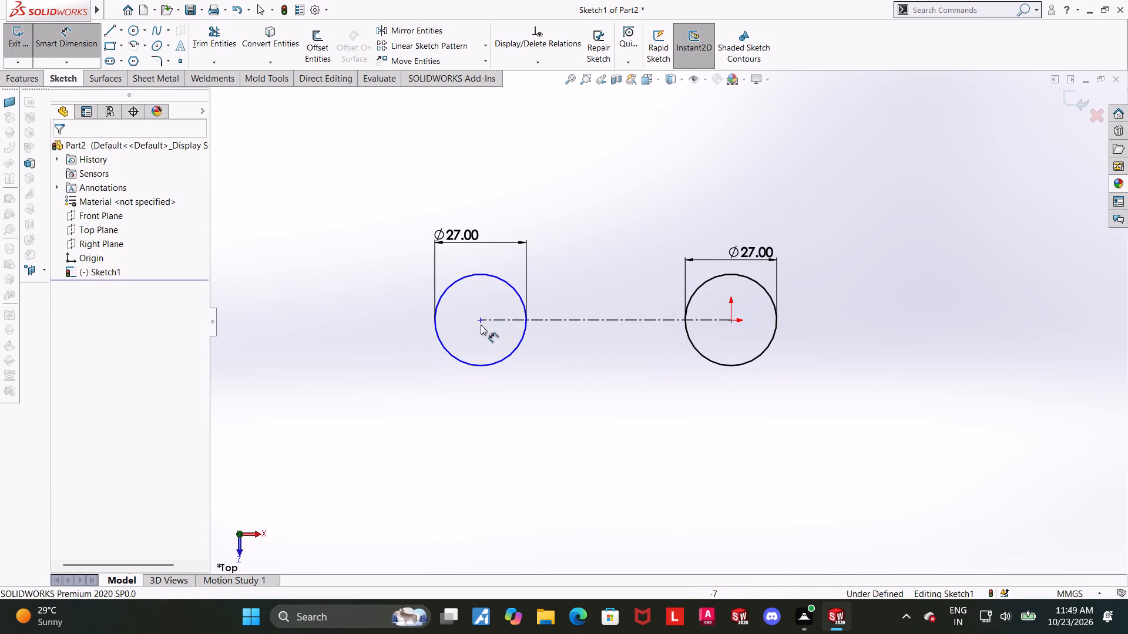
left_click(479, 322)
left_click(730, 319)
left_click(643, 183)
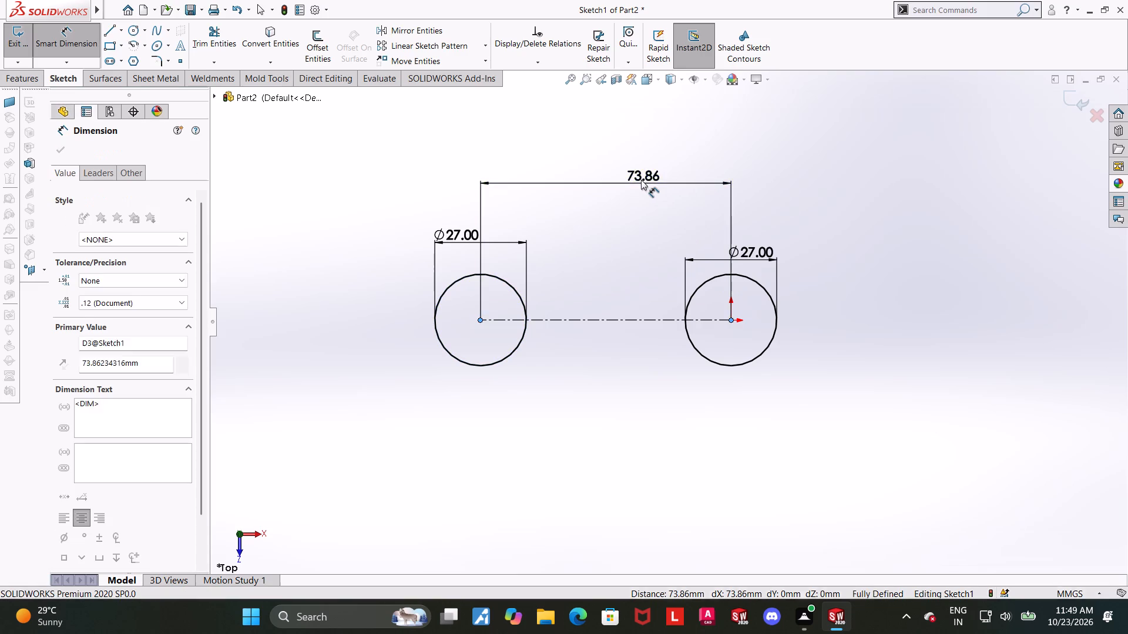
type("45")
key("Return")
key("Escape")
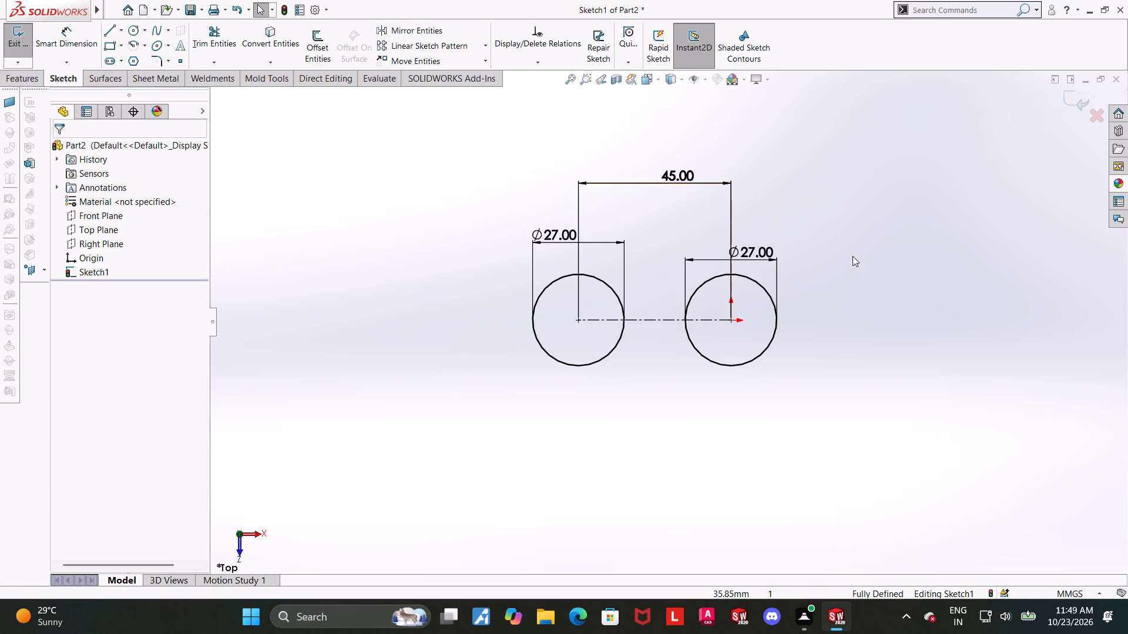
left_click(852, 256)
Draw a smaller circle concentric with the circle at the centreline's far end and dimension its diameter to 15 mm.
scroll(768, 309, "down", 1)
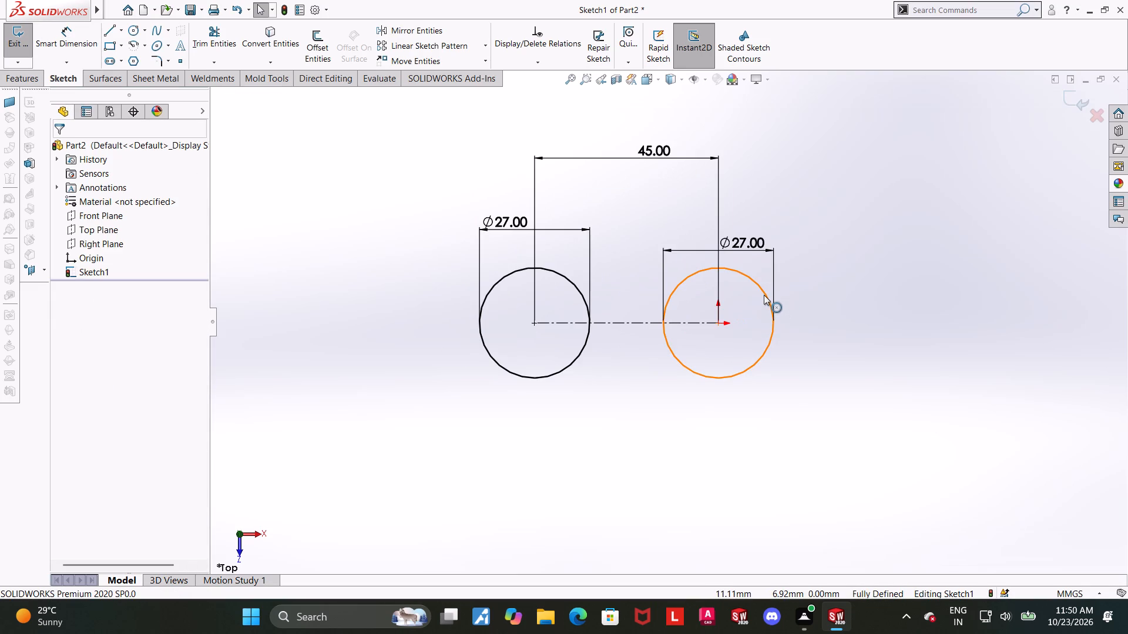
left_click(129, 31)
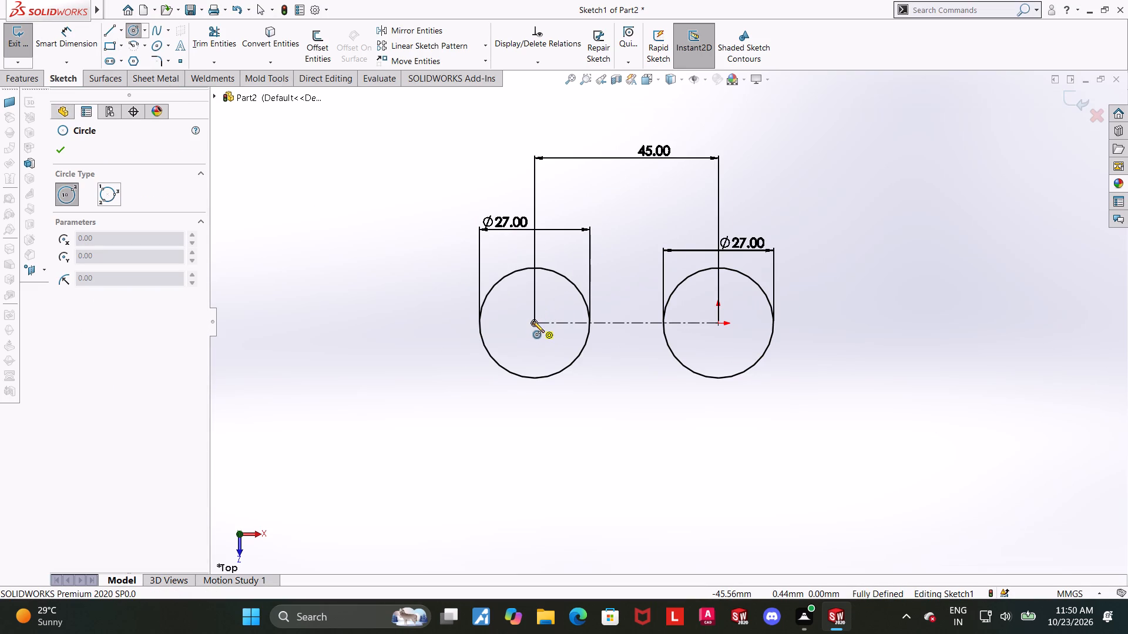
left_click(533, 321)
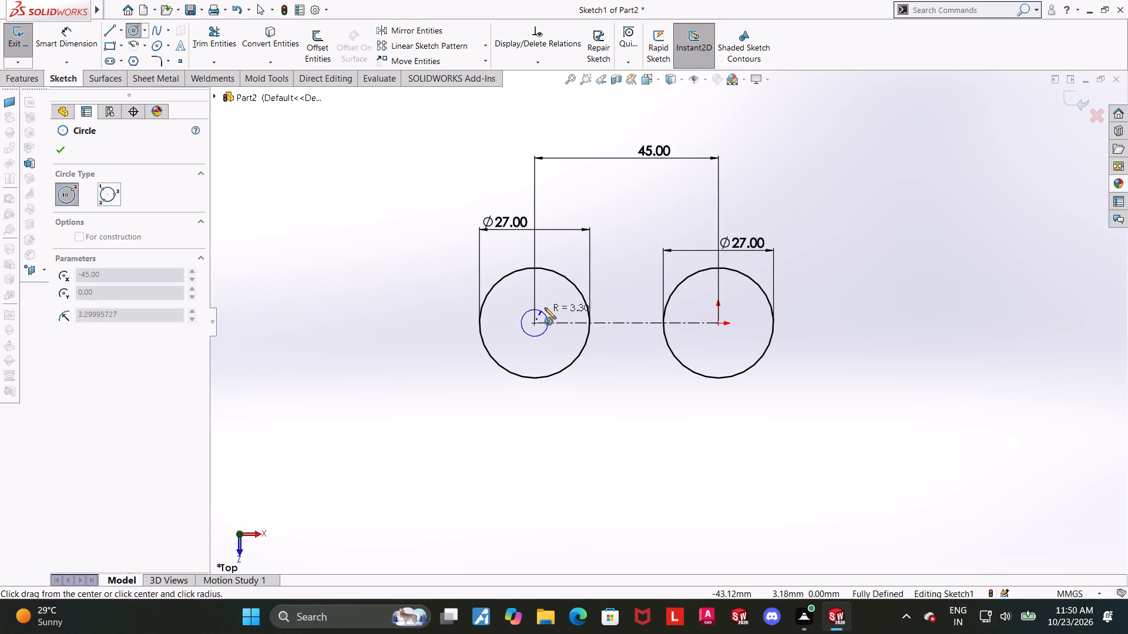
left_click(549, 305)
key("Escape")
left_click(66, 28)
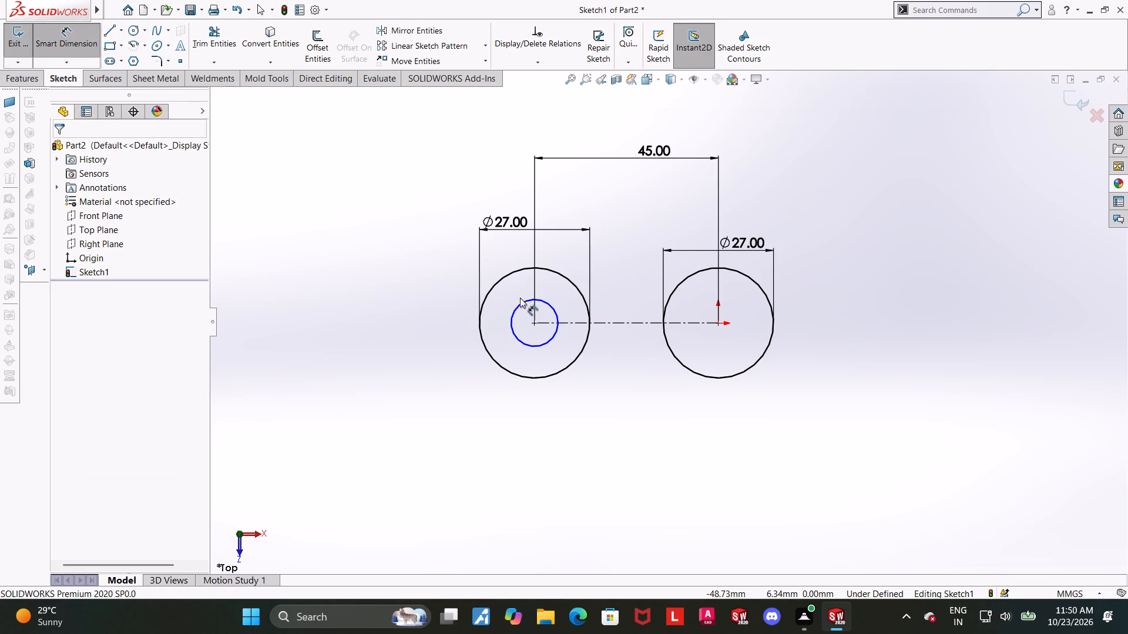
left_click(521, 303)
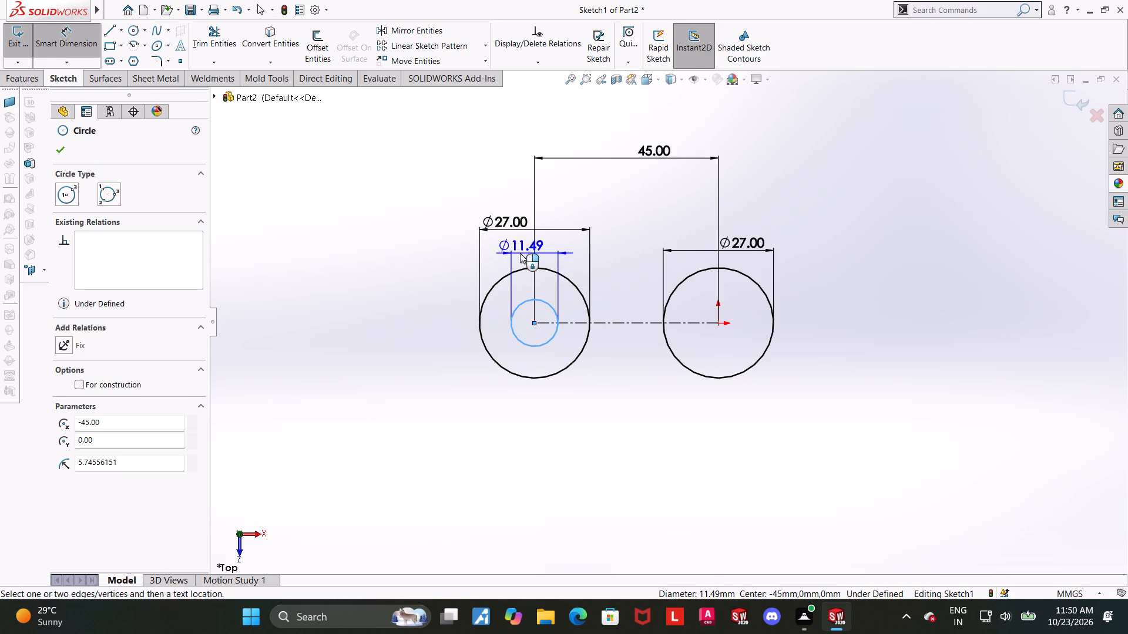
left_click(520, 253)
type("15")
key("Return")
key("Escape")
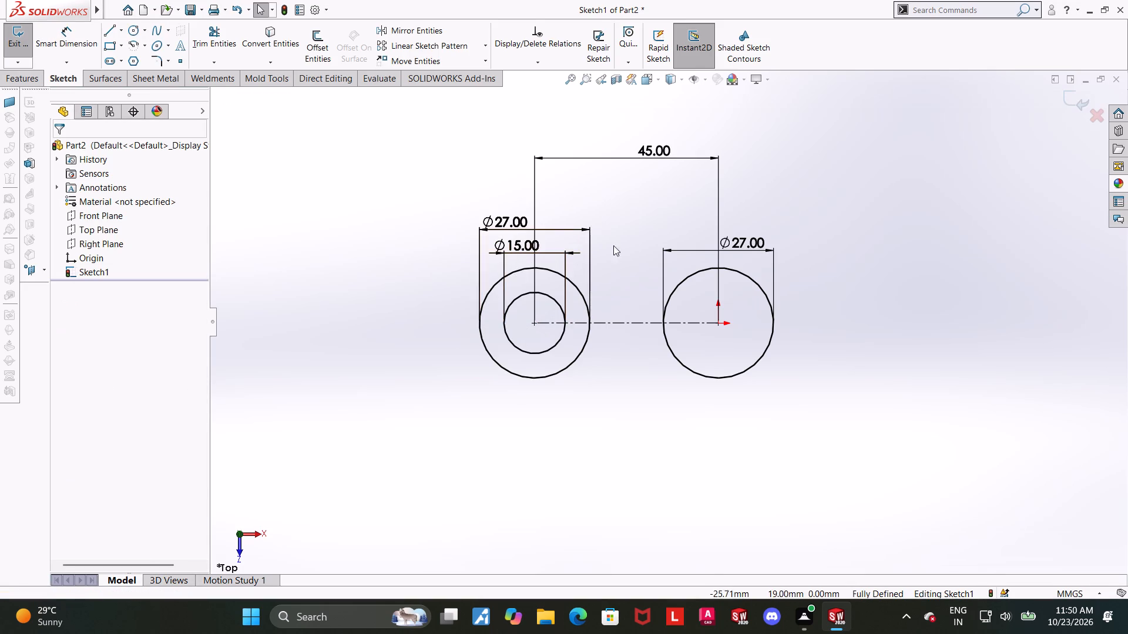
left_click(820, 297)
Draw a horizontal line joining the top quadrant points of the two 27 mm circles.
scroll(865, 310, "down", 1)
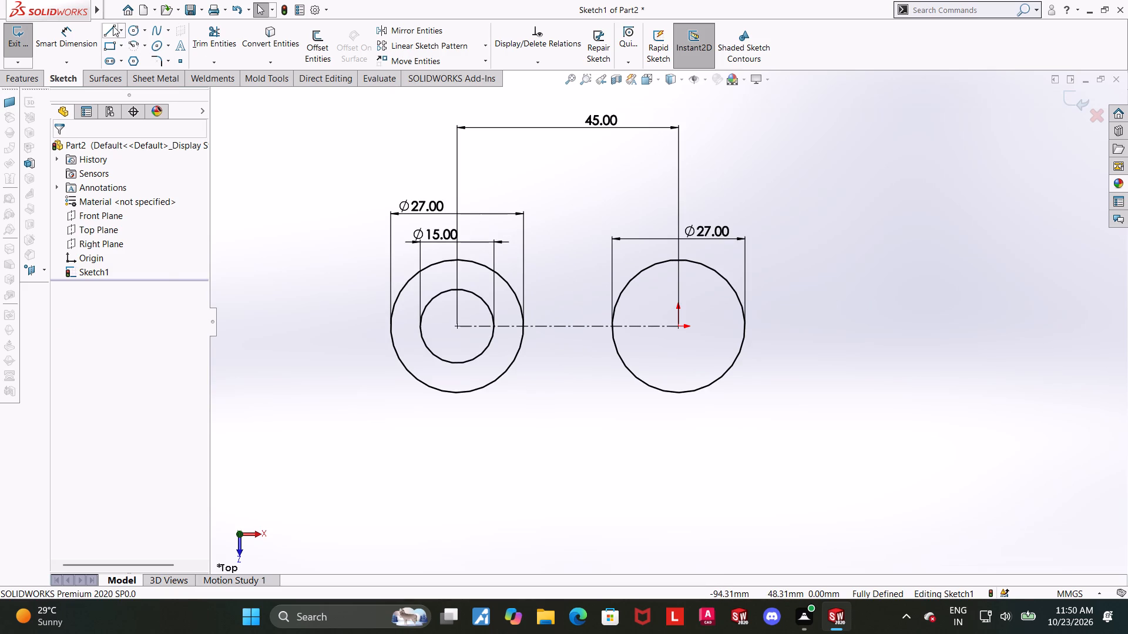
left_click(108, 29)
left_click(459, 258)
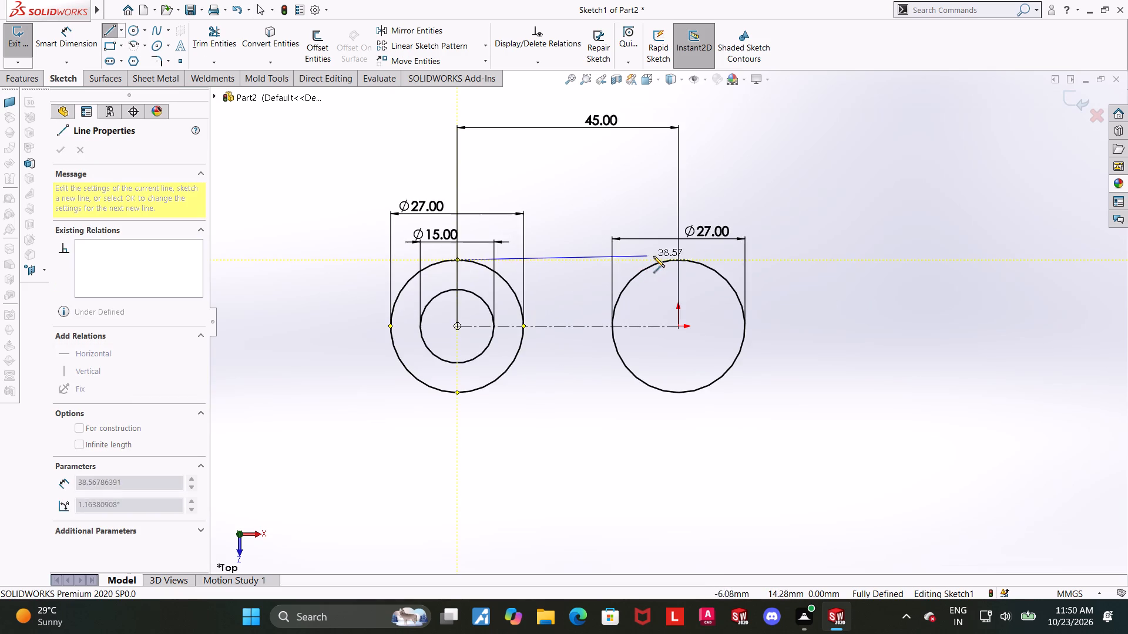
left_click(679, 260)
key("Escape")
key("Escape")
key("Escape")
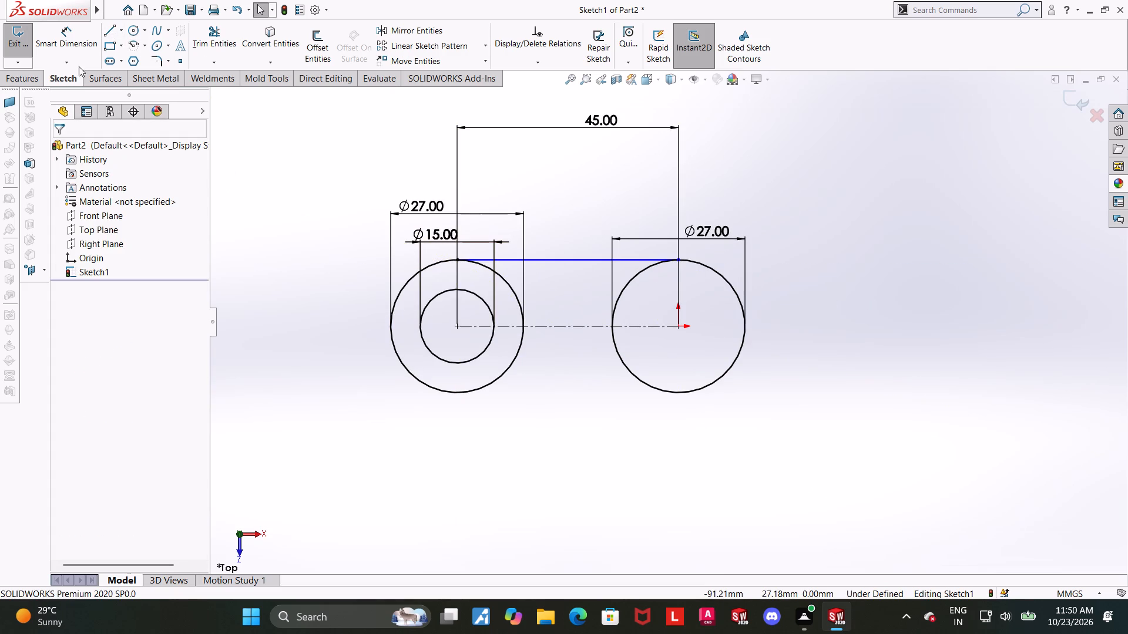
Draw a horizontal line joining the bottom quadrant points of the two 27 mm circles.
left_click(110, 31)
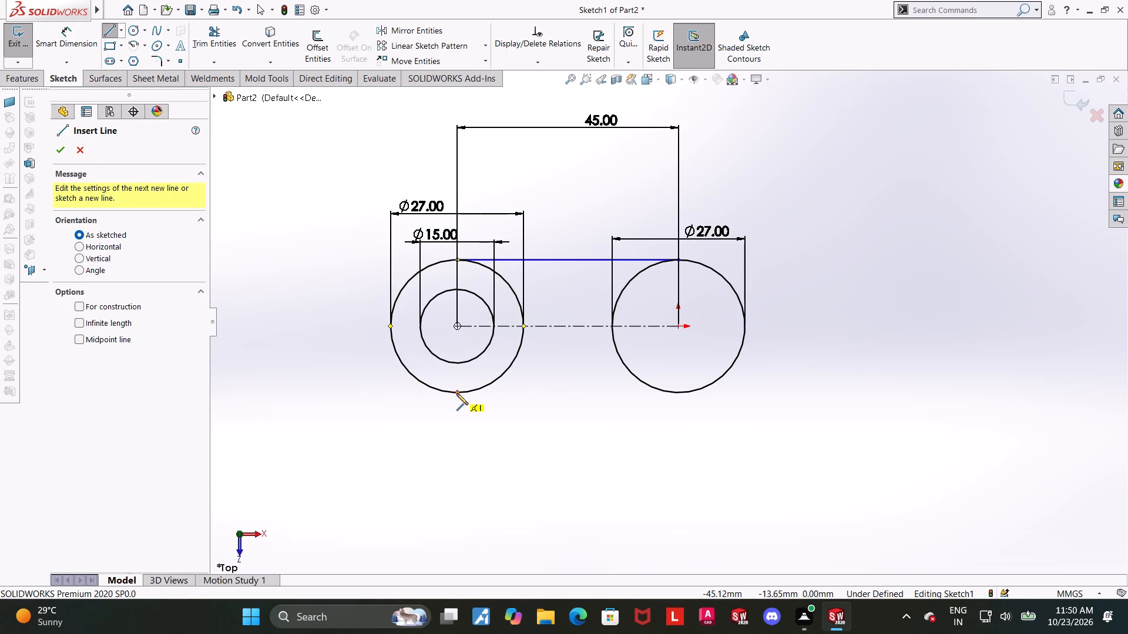
left_click(456, 393)
left_click(680, 394)
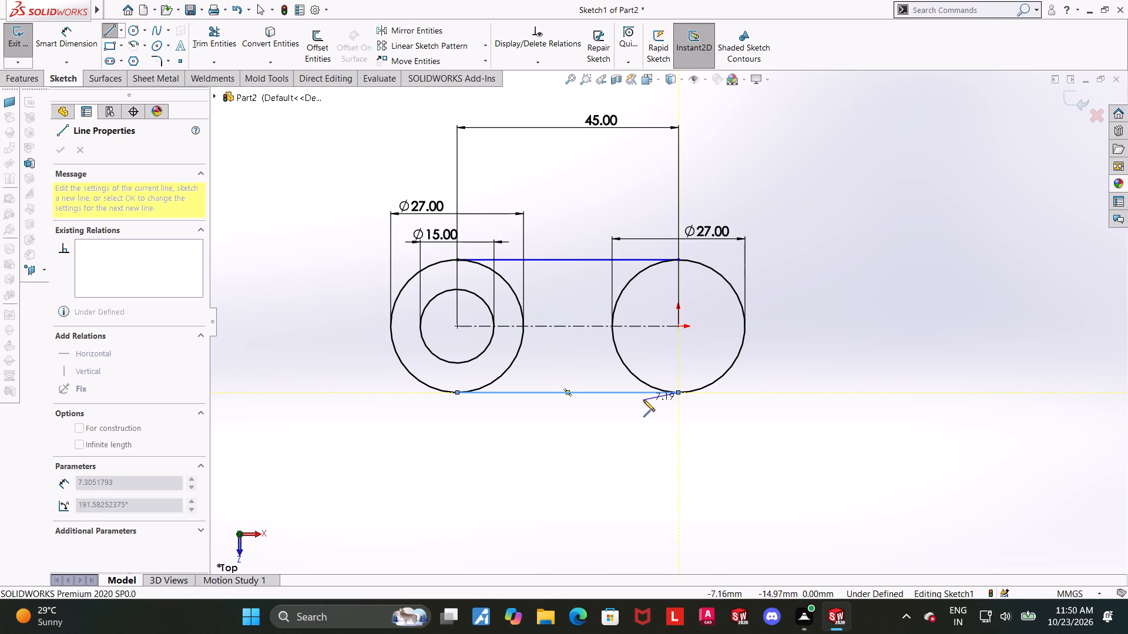
scroll(643, 400, "up", 1)
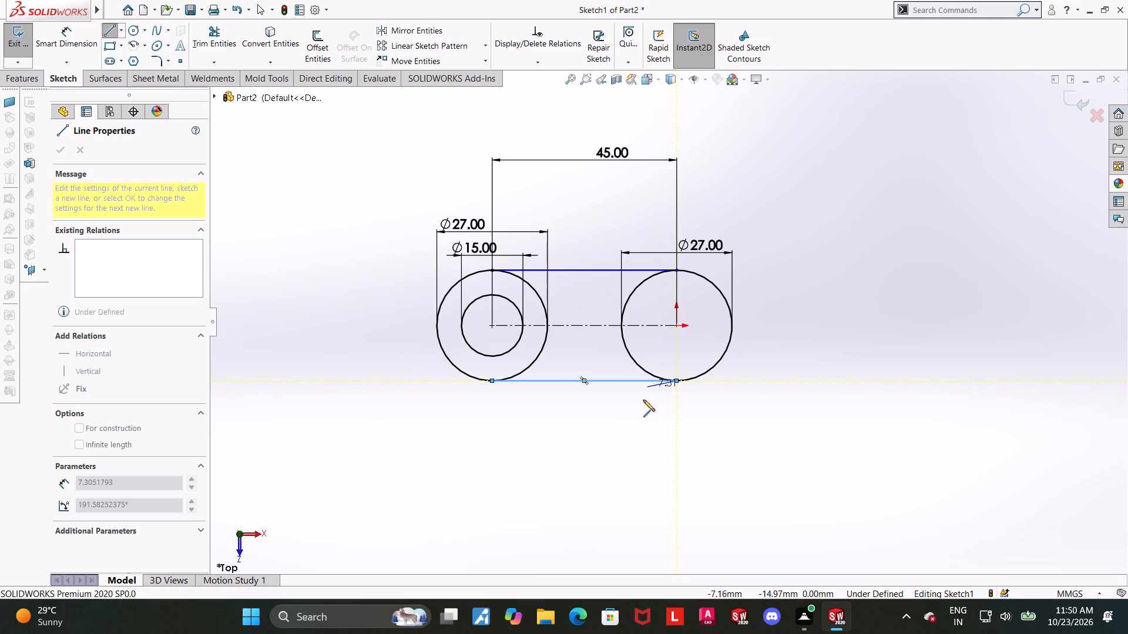
scroll(643, 400, "up", 1)
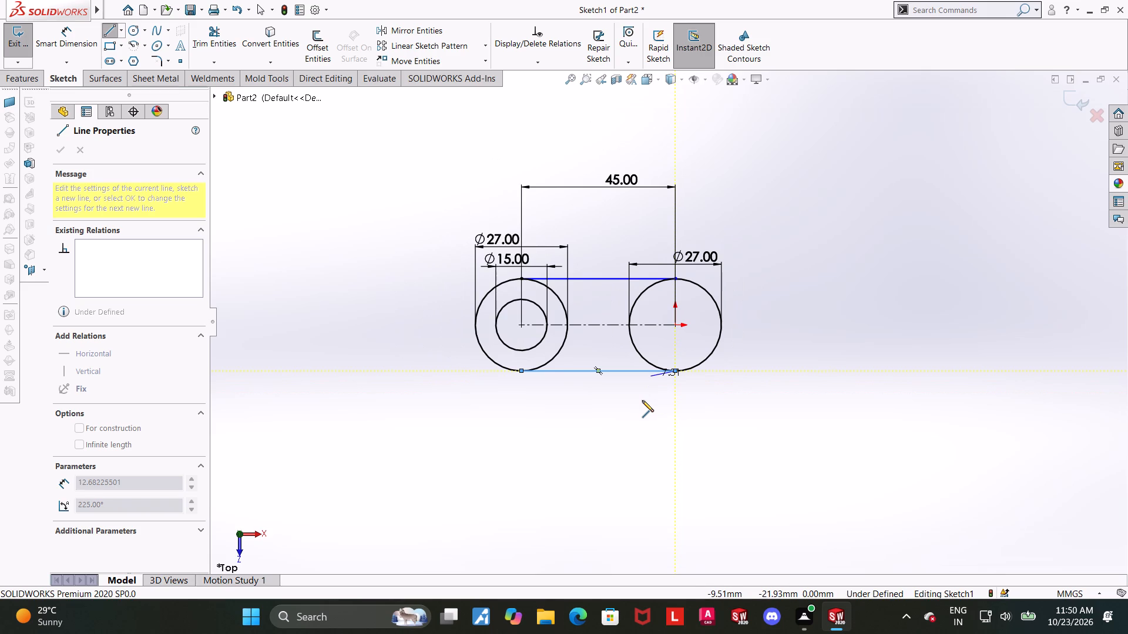
scroll(642, 400, "up", 1)
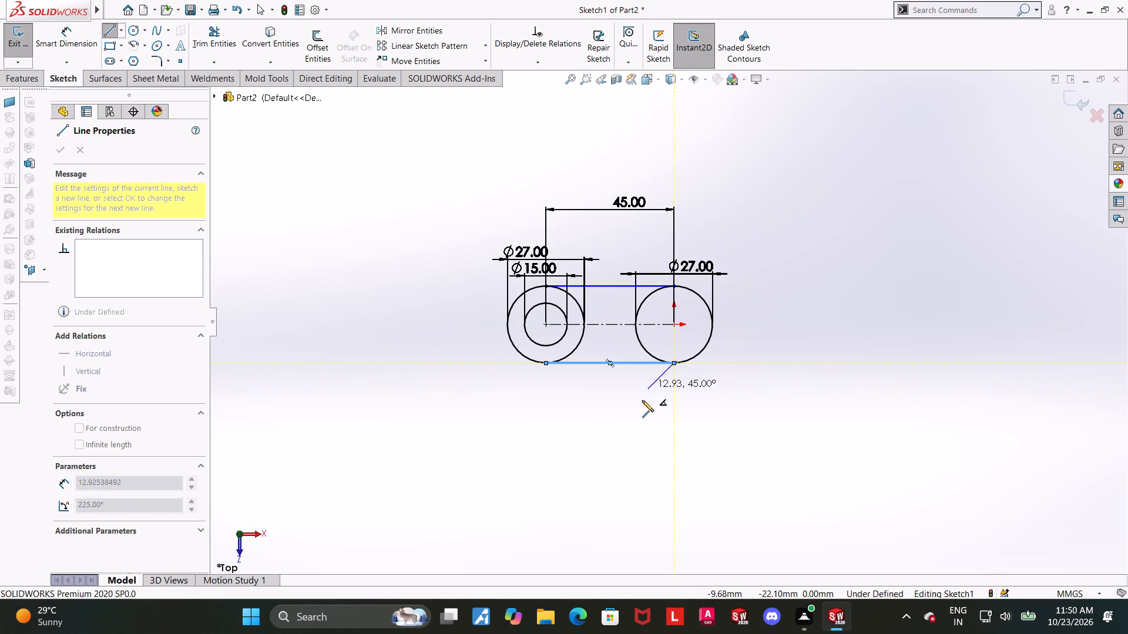
scroll(642, 399, "down", 1)
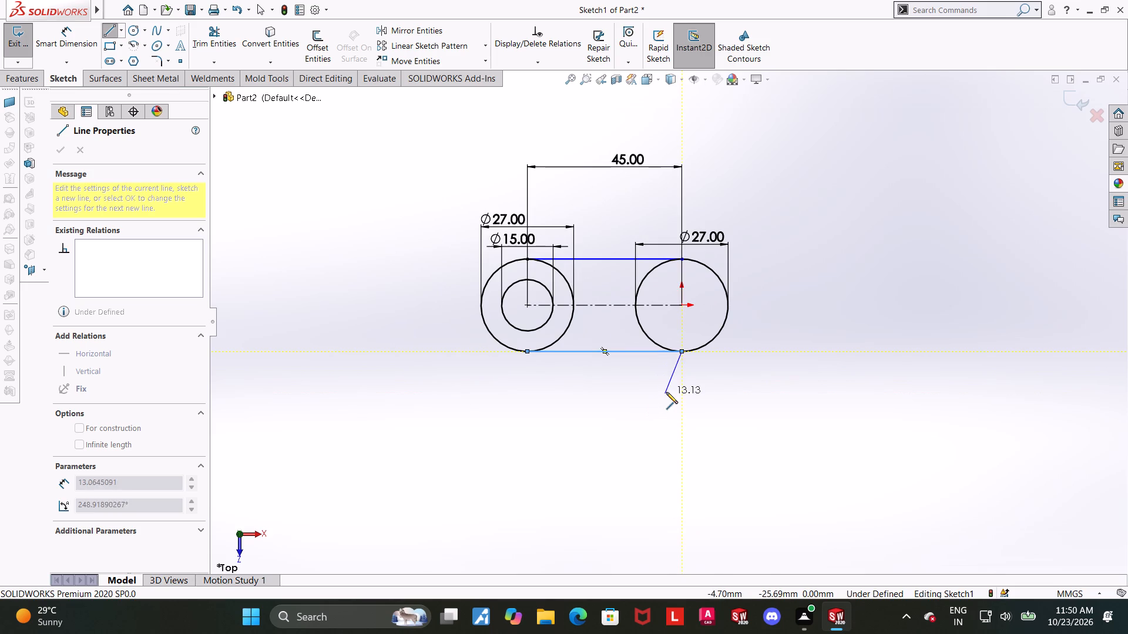
scroll(642, 385, "down", 1)
key("Escape")
key("Escape")
Trim away the inner half of the 27 mm circle centred on the origin, between the two horizontal lines.
scroll(630, 262, "down", 1)
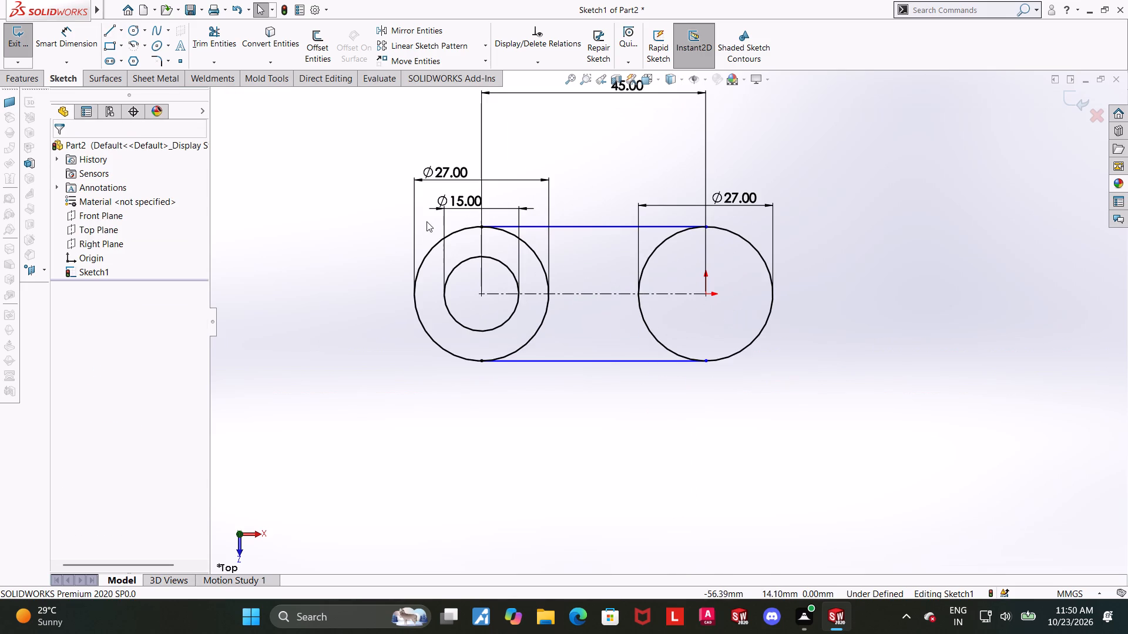
scroll(576, 257, "up", 1)
scroll(621, 251, "down", 2)
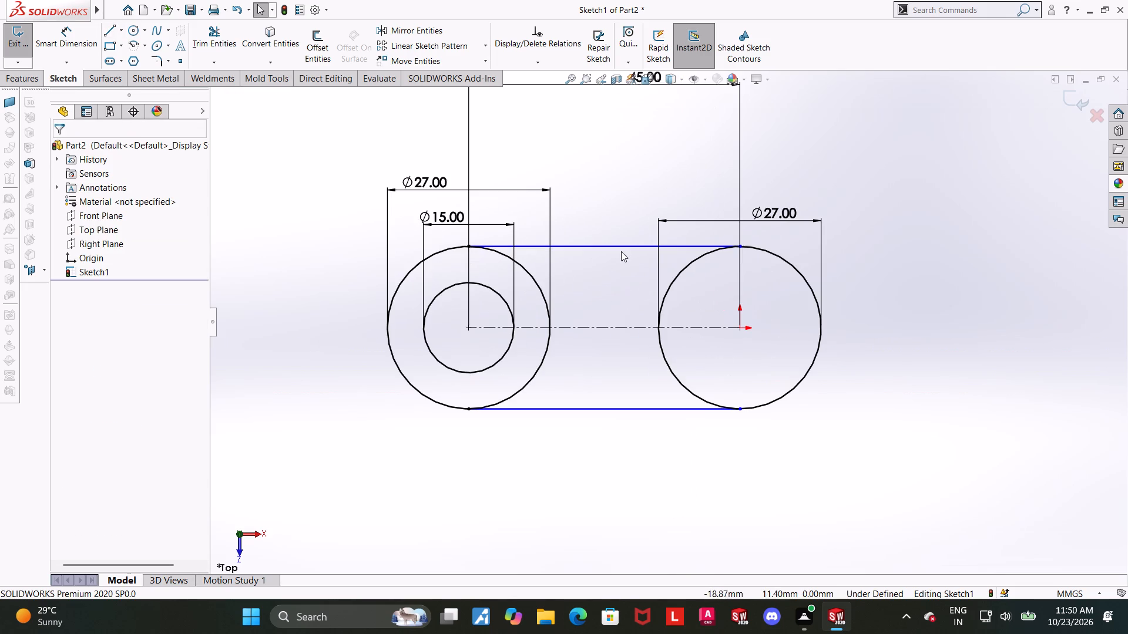
key("Escape")
left_click(223, 31)
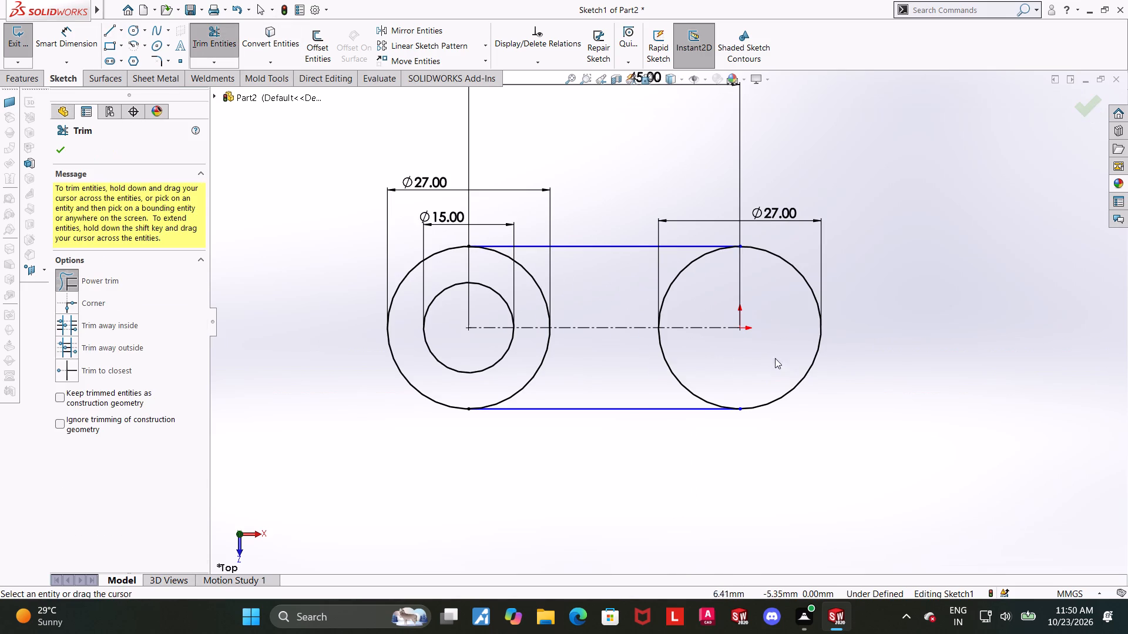
left_click_drag(763, 355, 623, 363)
left_click_drag(672, 297, 636, 292)
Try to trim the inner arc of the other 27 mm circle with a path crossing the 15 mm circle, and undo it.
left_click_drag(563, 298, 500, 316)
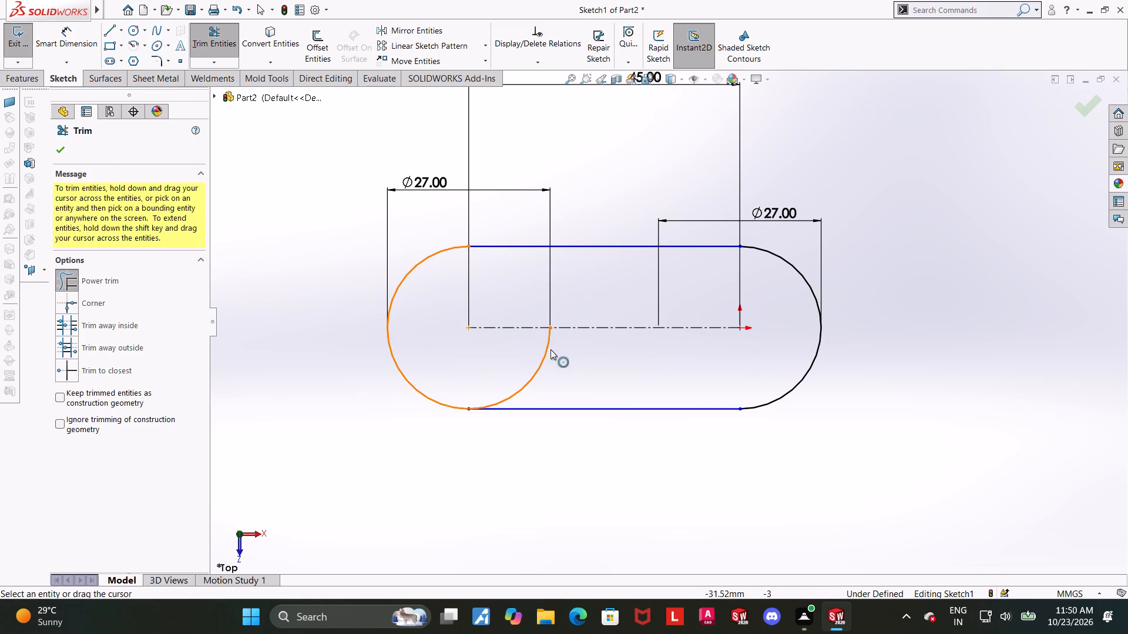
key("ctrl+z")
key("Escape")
Trim away the inner half of the 27 mm circle around the 15 mm circle, keeping the smaller circle.
left_click(226, 34)
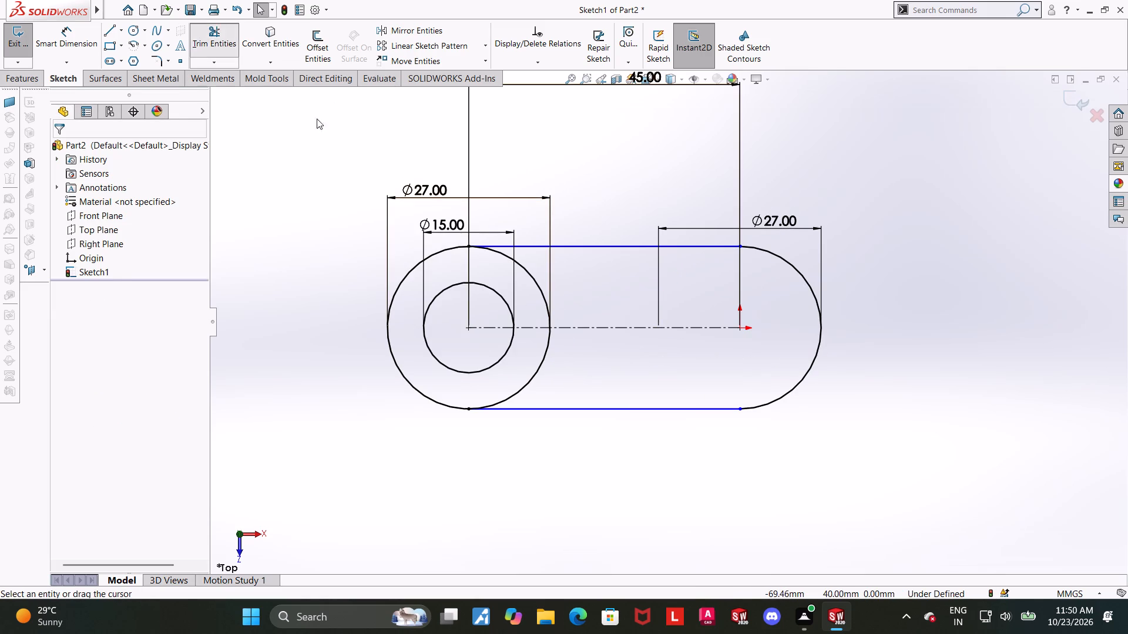
left_click_drag(545, 281, 535, 286)
left_click_drag(561, 353, 546, 356)
left_click_drag(558, 355, 525, 355)
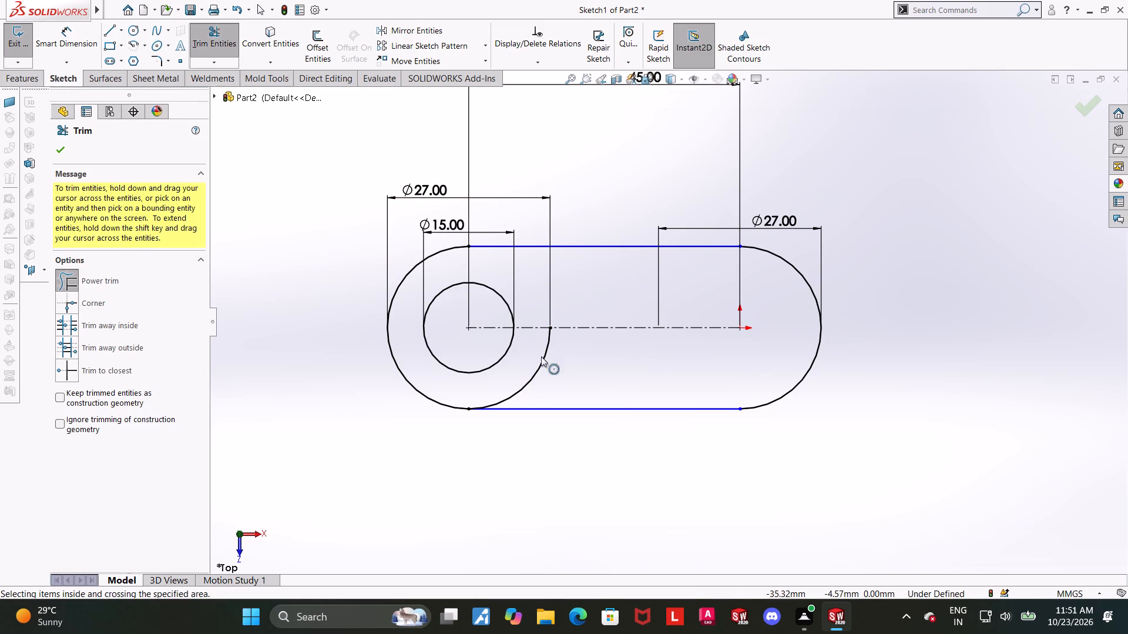
key("Escape")
left_click(217, 34)
left_click_drag(554, 349, 516, 356)
key("Escape")
key("Escape")
Add a tangent relation between the lower horizontal line and the end arc around the 15 mm circle.
left_click(449, 409)
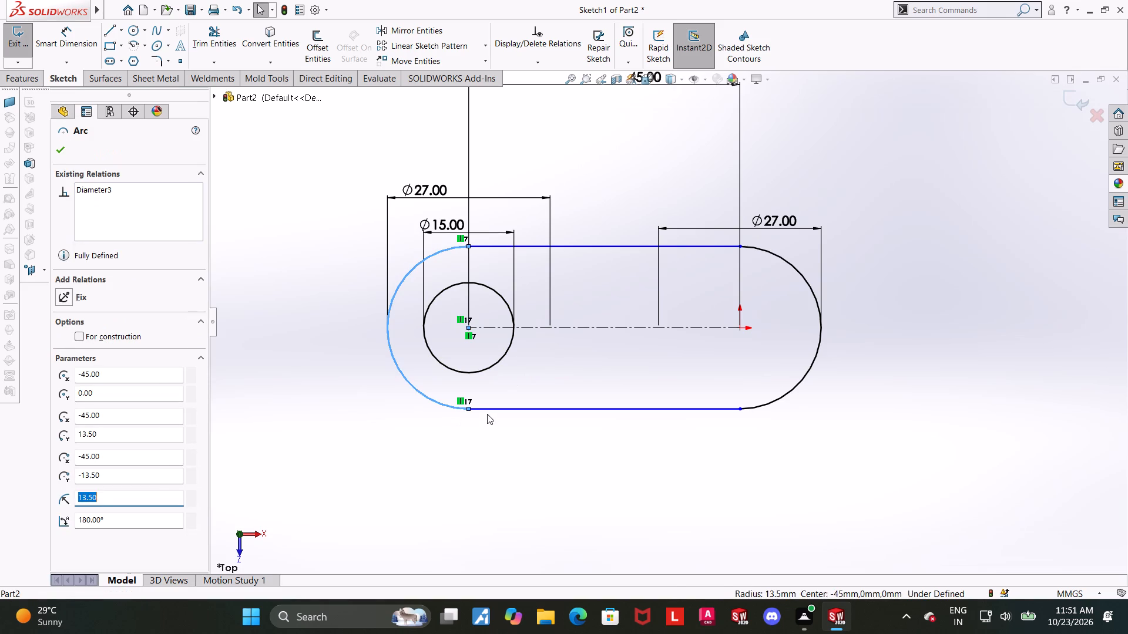
left_click(485, 413, "ctrl")
left_click(485, 407, "ctrl")
left_click(66, 353)
left_click(537, 456)
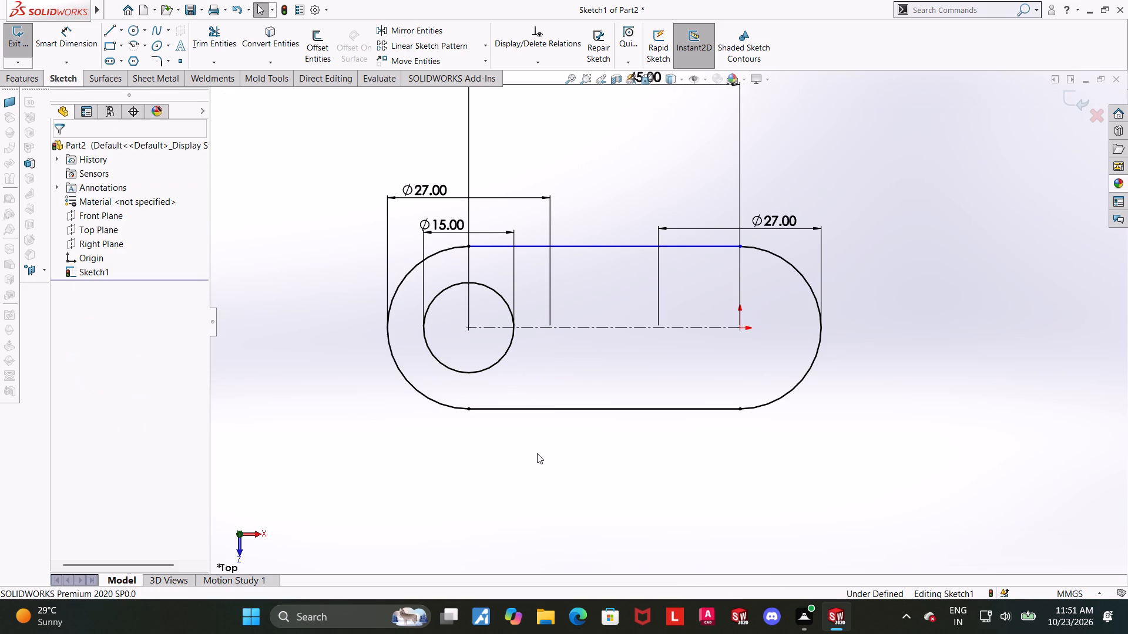
Add a tangent relation between the upper horizontal line and the end arc centred on the origin.
left_click(752, 249)
left_click(723, 249, "ctrl")
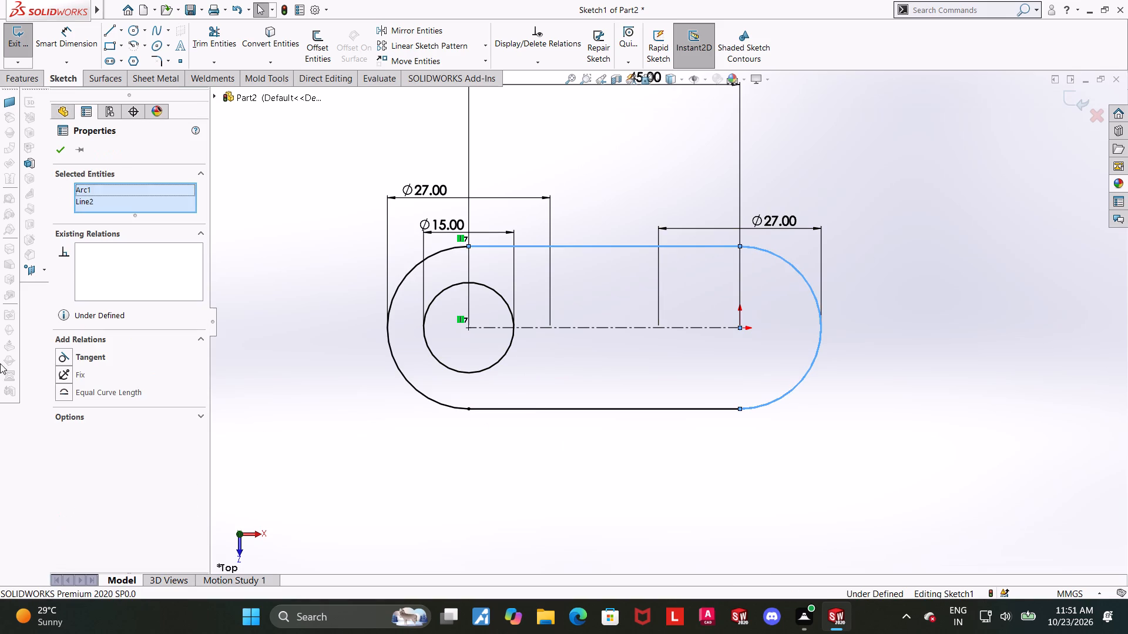
left_click(68, 360)
left_click(556, 595)
left_click(660, 479)
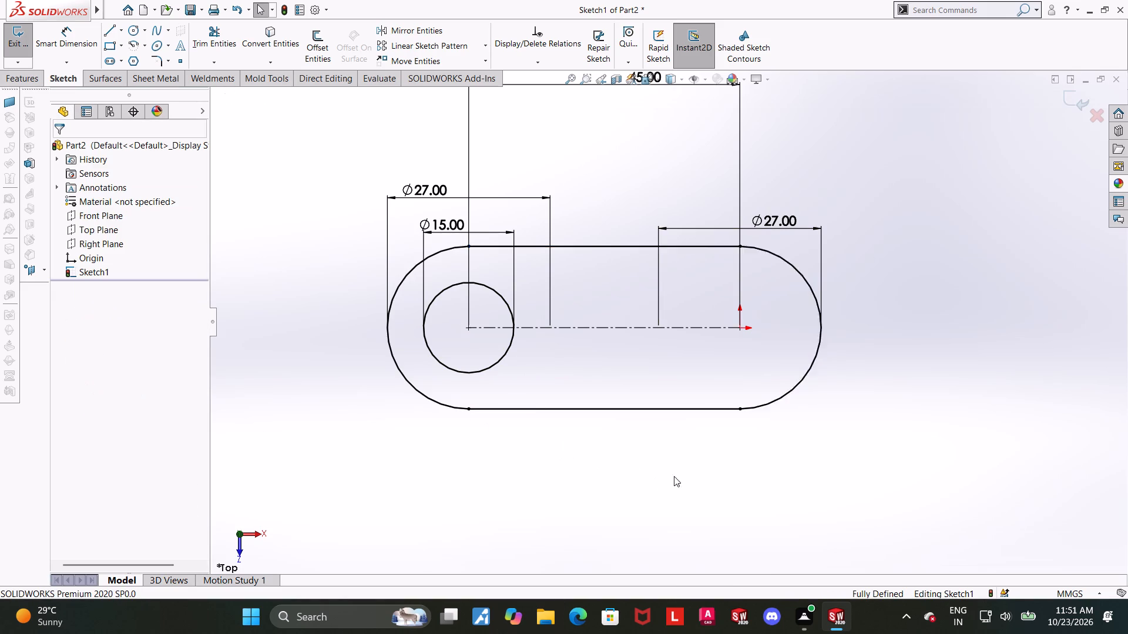
Exit the sketch and extrude the link profile as a blind boss 12 mm deep.
scroll(679, 475, "up", 3)
scroll(777, 369, "down", 1)
middle_click_drag(785, 384, 782, 322)
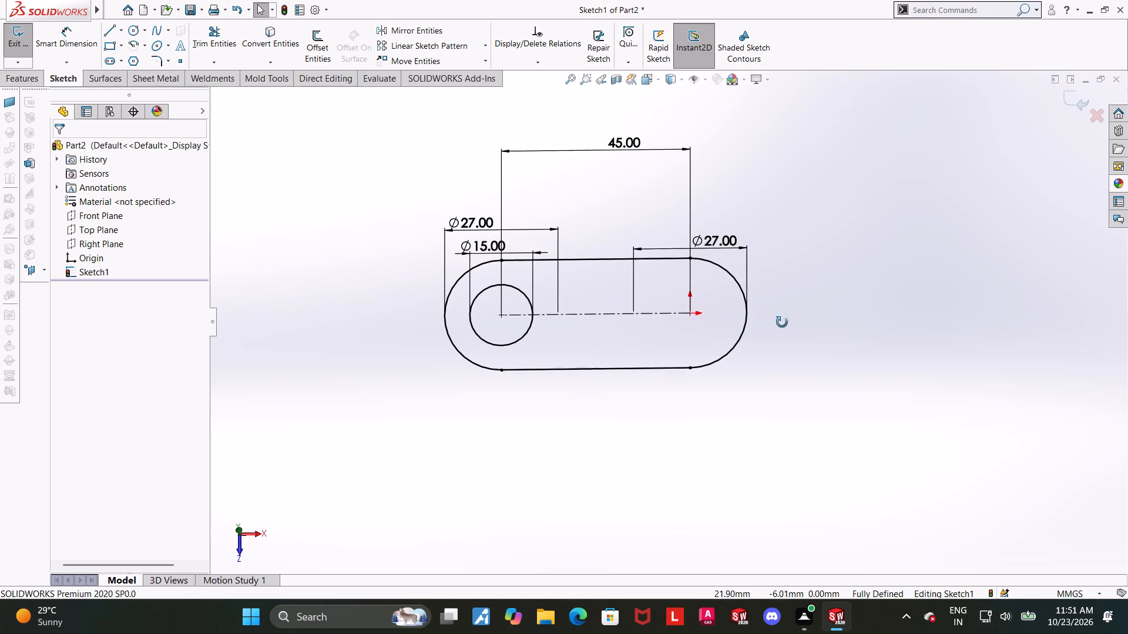
middle_click_drag(782, 322, 781, 313)
left_click(1072, 104)
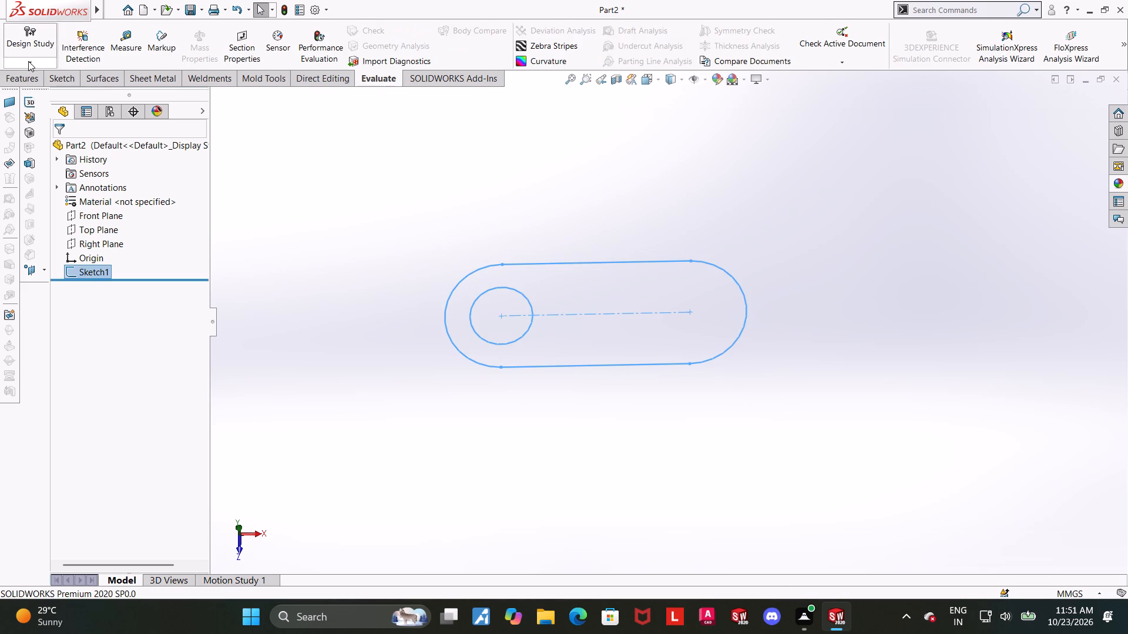
left_click(20, 73)
left_click(33, 42)
type("12")
key("Return")
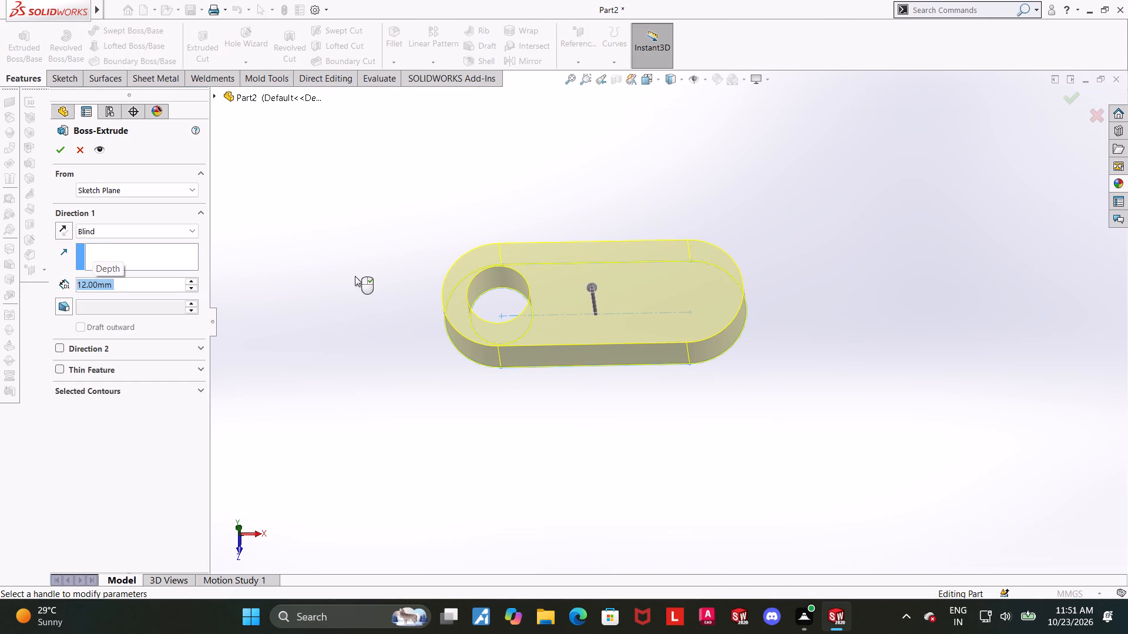
left_click(55, 145)
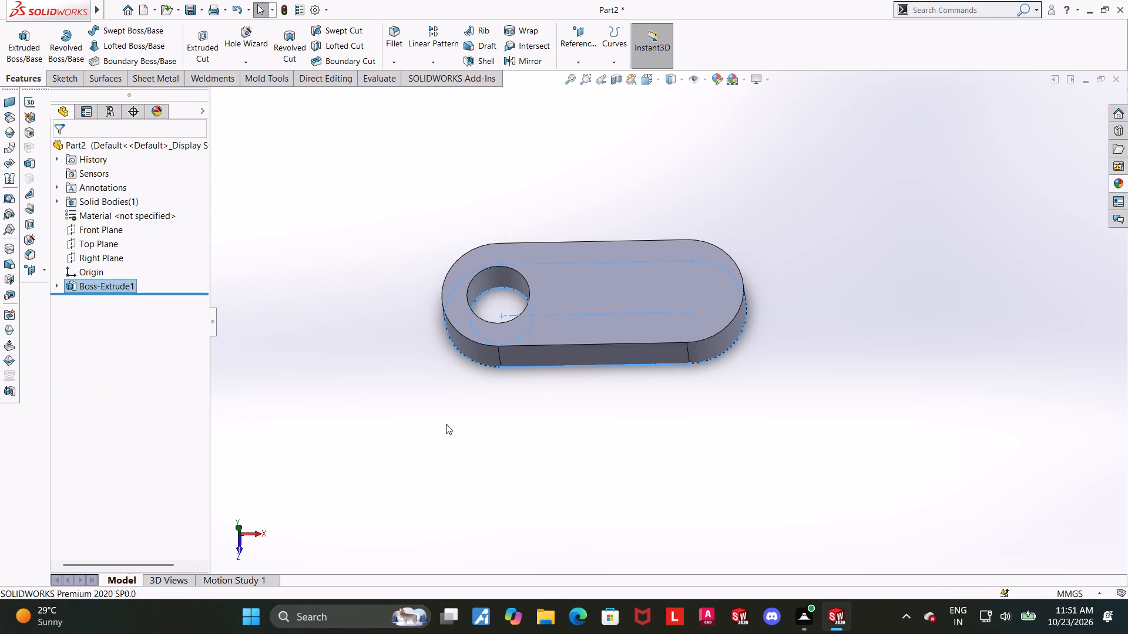
Examine where the extruded body sits relative to the Top Plane.
left_click(650, 439)
middle_click_drag(685, 406, 675, 381)
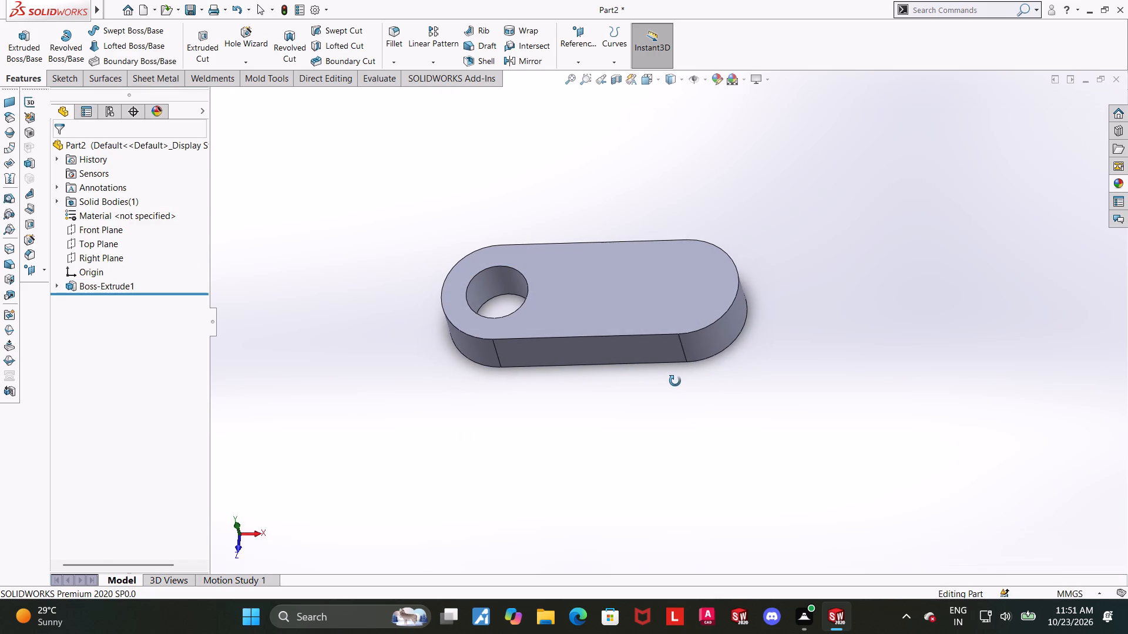
middle_click_drag(675, 381, 673, 382)
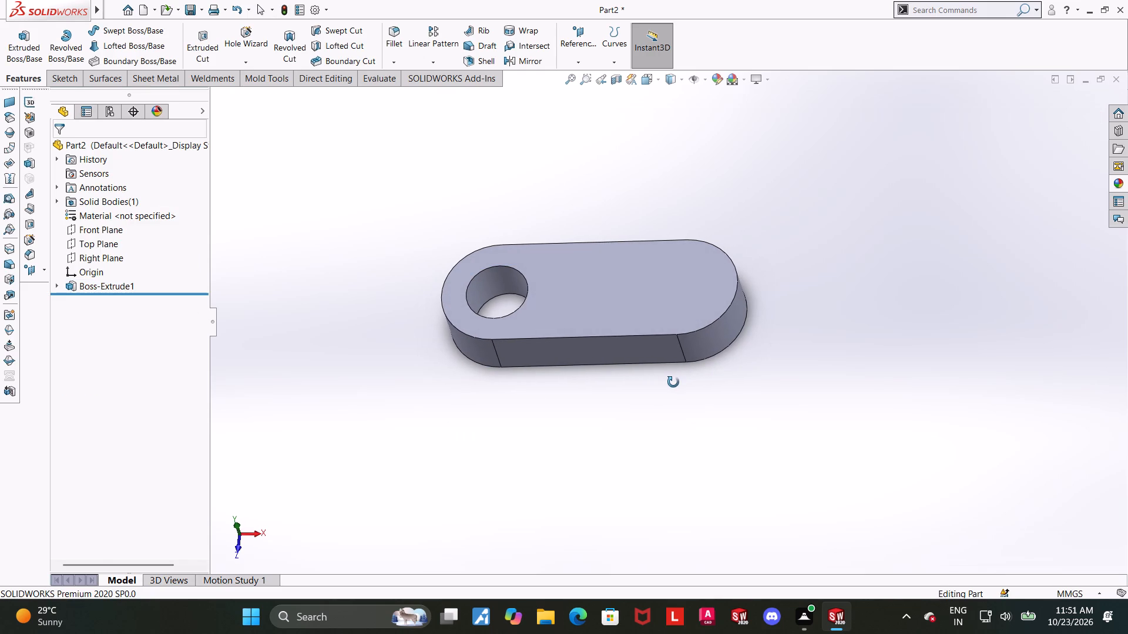
middle_click_drag(673, 382, 673, 373)
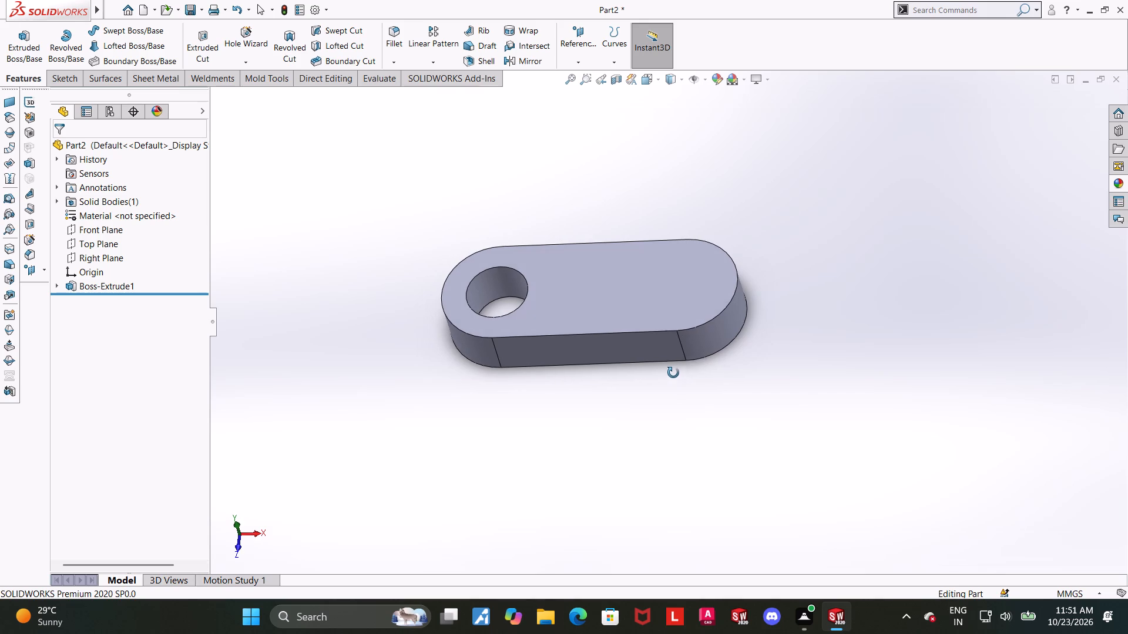
middle_click_drag(673, 373, 673, 368)
scroll(750, 253, "down", 2)
middle_click_drag(759, 295, 764, 304)
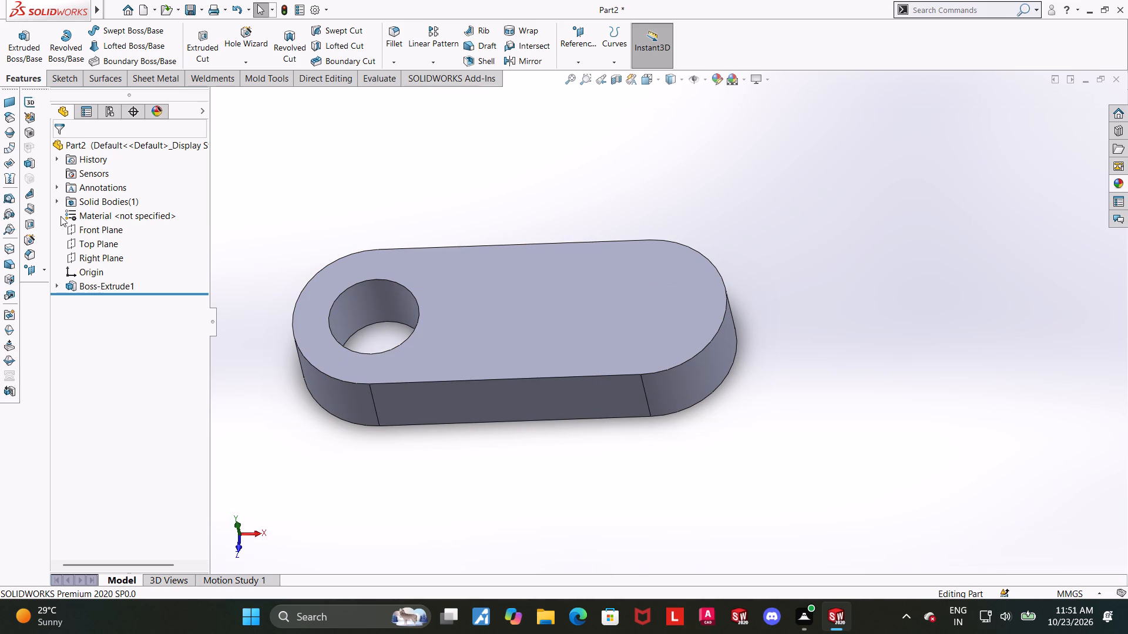
left_click(85, 246)
middle_click_drag(555, 403, 558, 318)
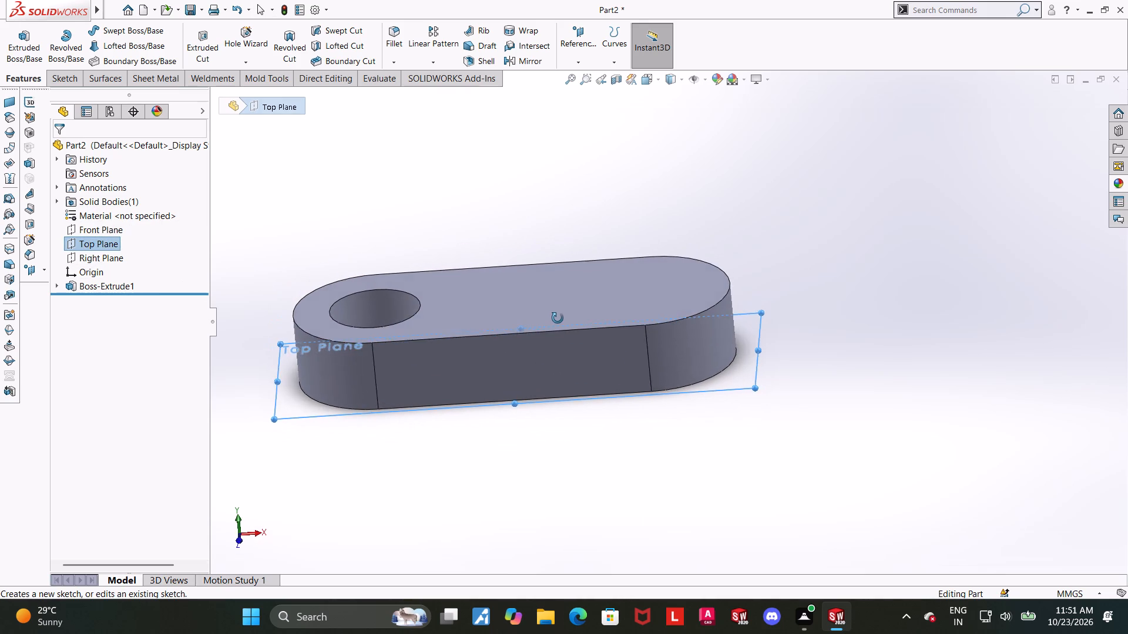
middle_click_drag(558, 318, 568, 313)
Edit the boss extrude and set its Direction 1 end condition to Mid Plane.
left_click(109, 289)
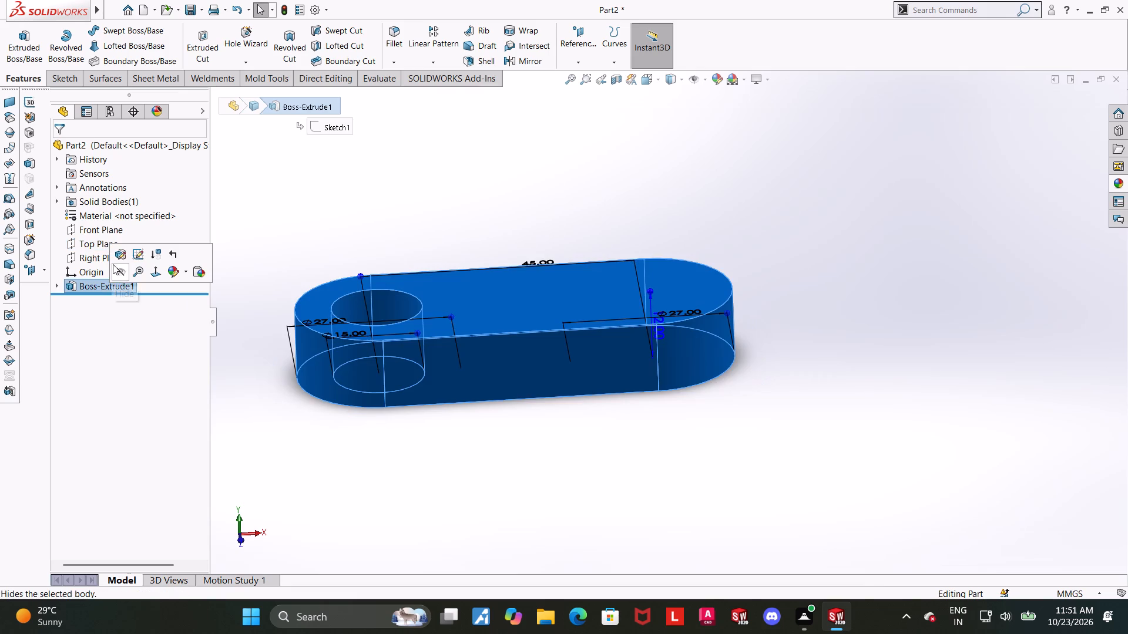
left_click(119, 257)
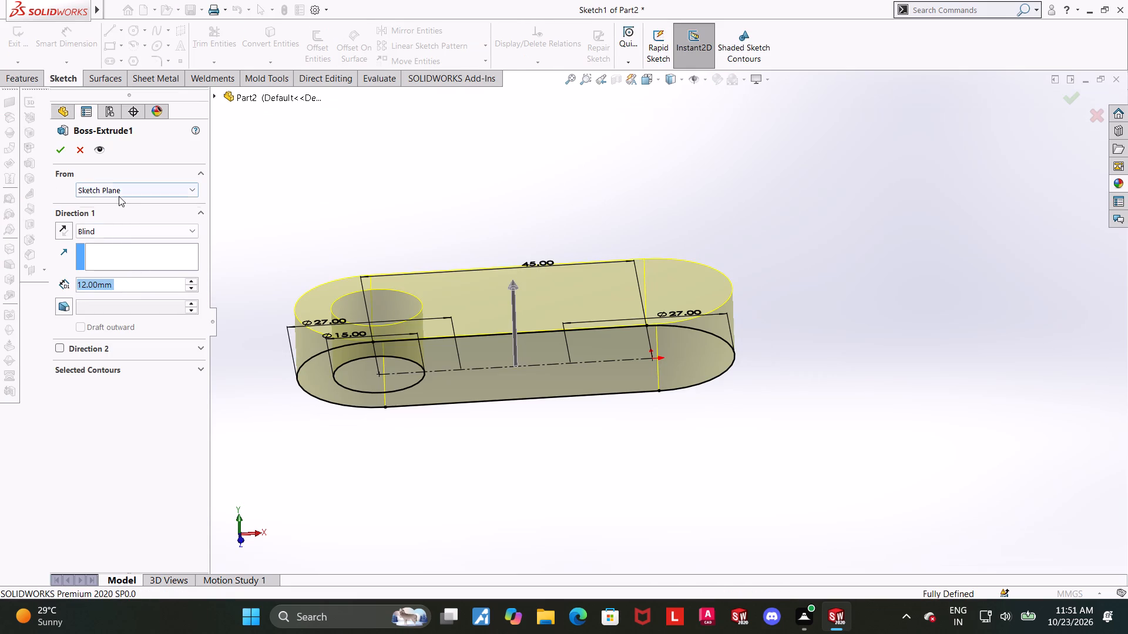
left_click(119, 196)
left_click(257, 219)
left_click(130, 229)
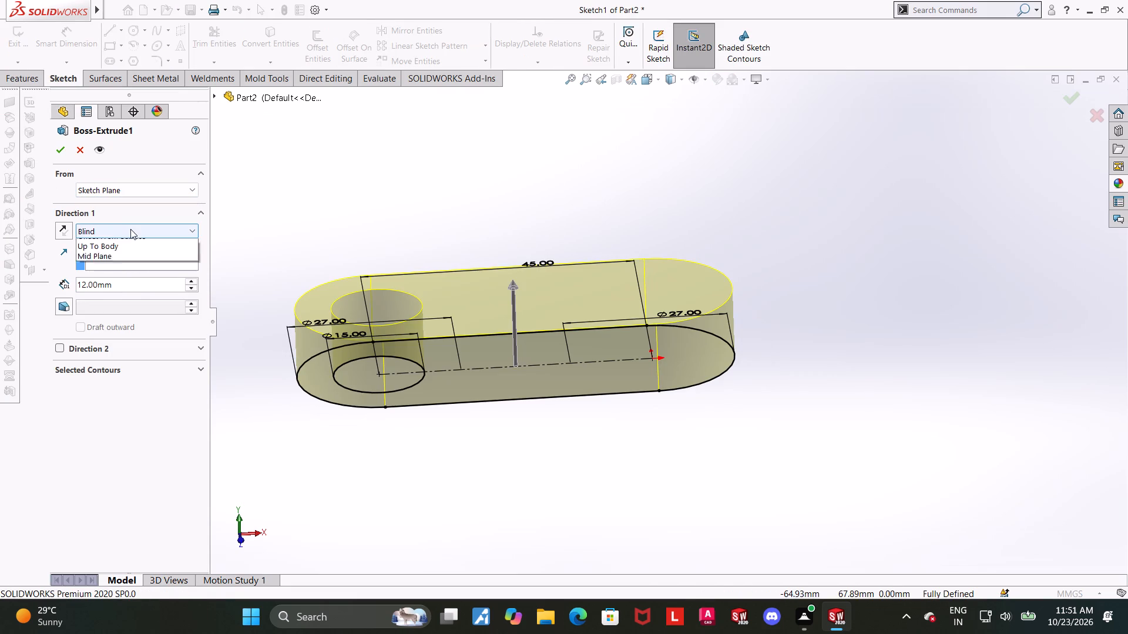
left_click(99, 289)
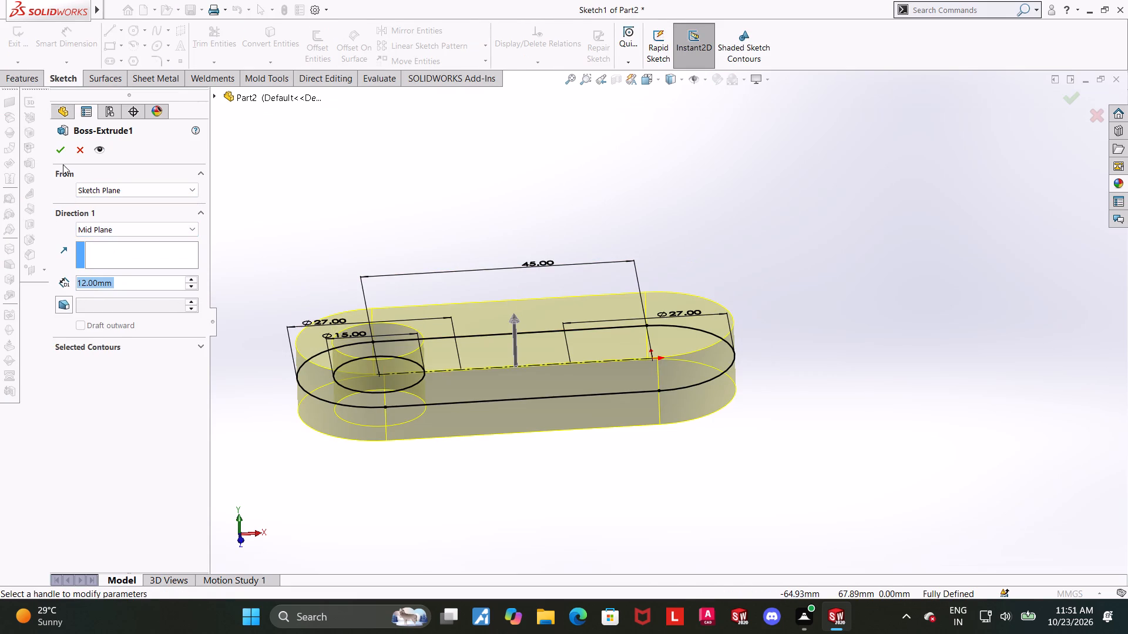
left_click(61, 156)
left_click(680, 154)
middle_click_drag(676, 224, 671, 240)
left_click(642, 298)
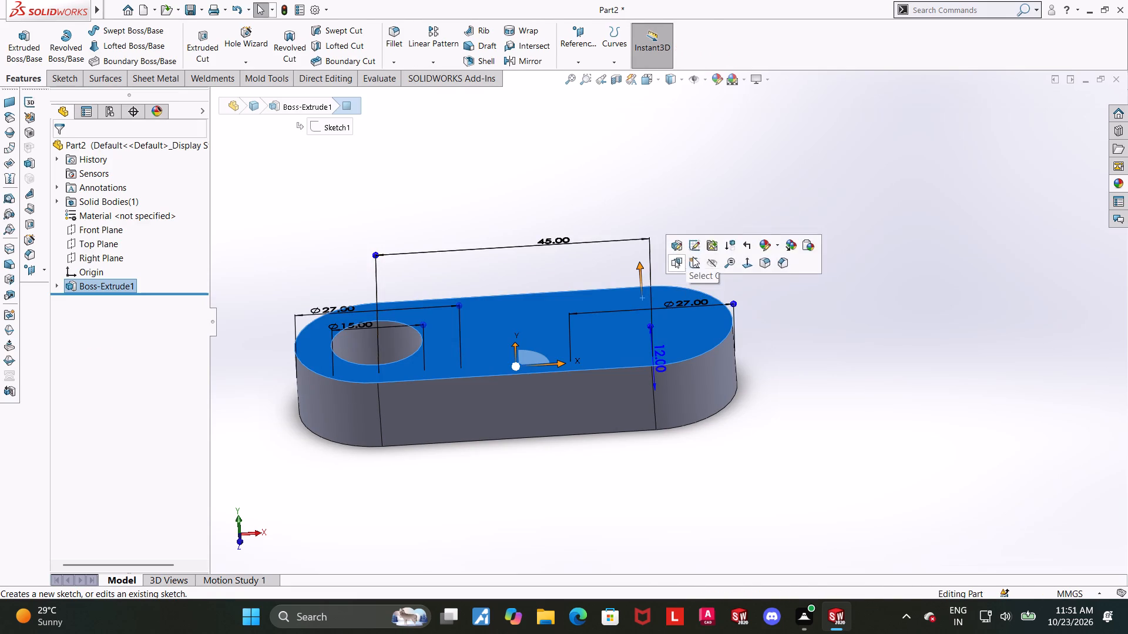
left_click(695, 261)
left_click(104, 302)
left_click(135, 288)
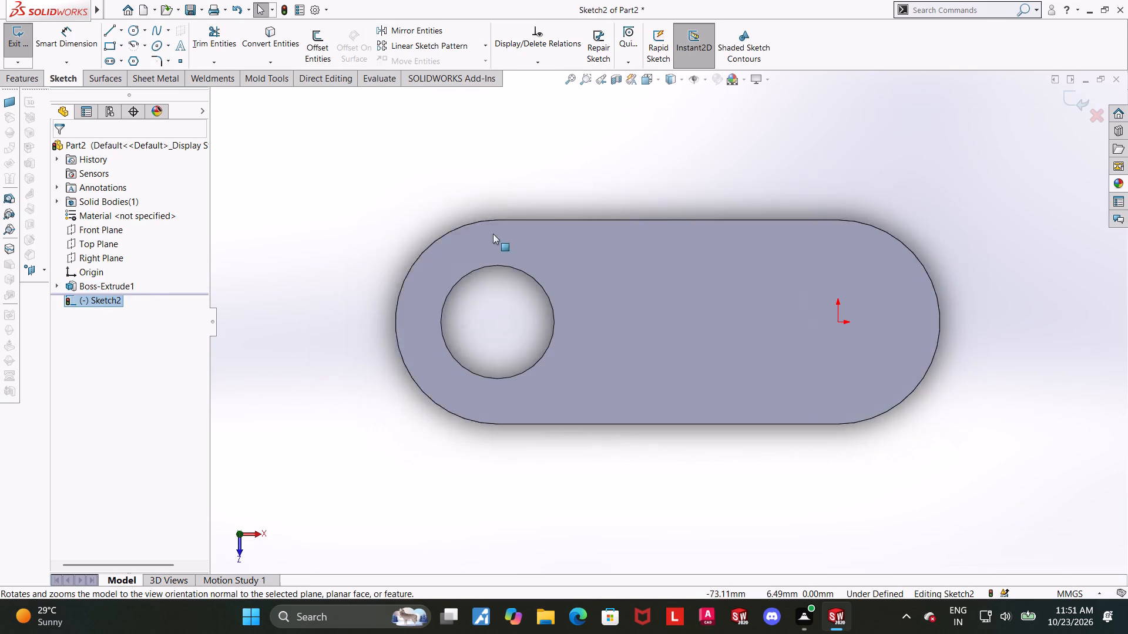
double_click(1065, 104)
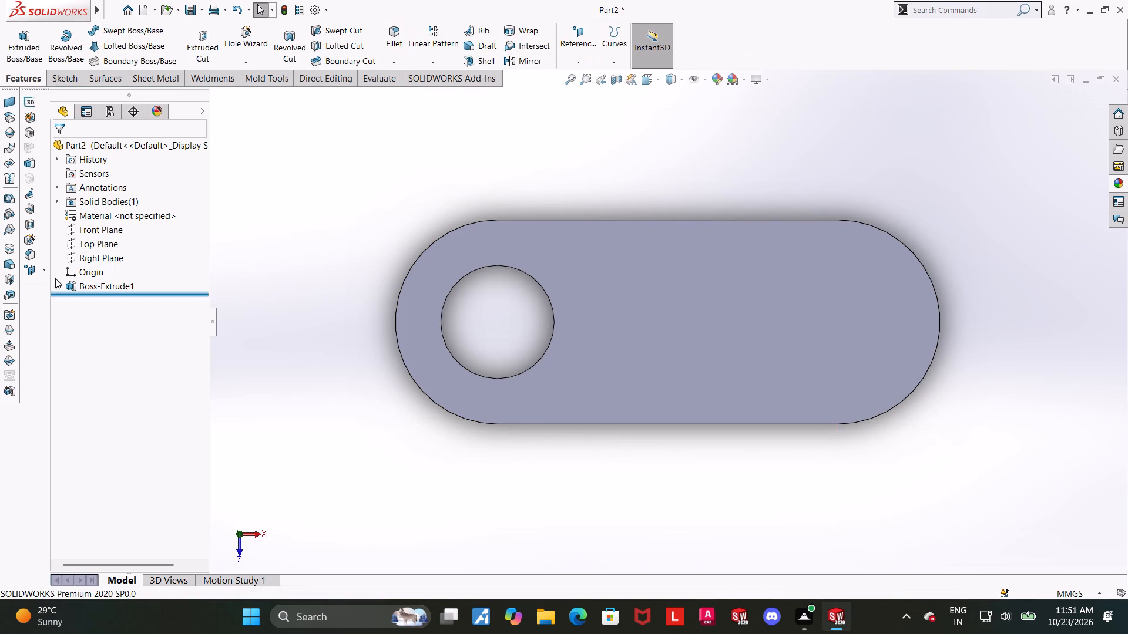
Start a new sketch on the Top Plane.
left_click(86, 242)
middle_click_drag(438, 363, 439, 210)
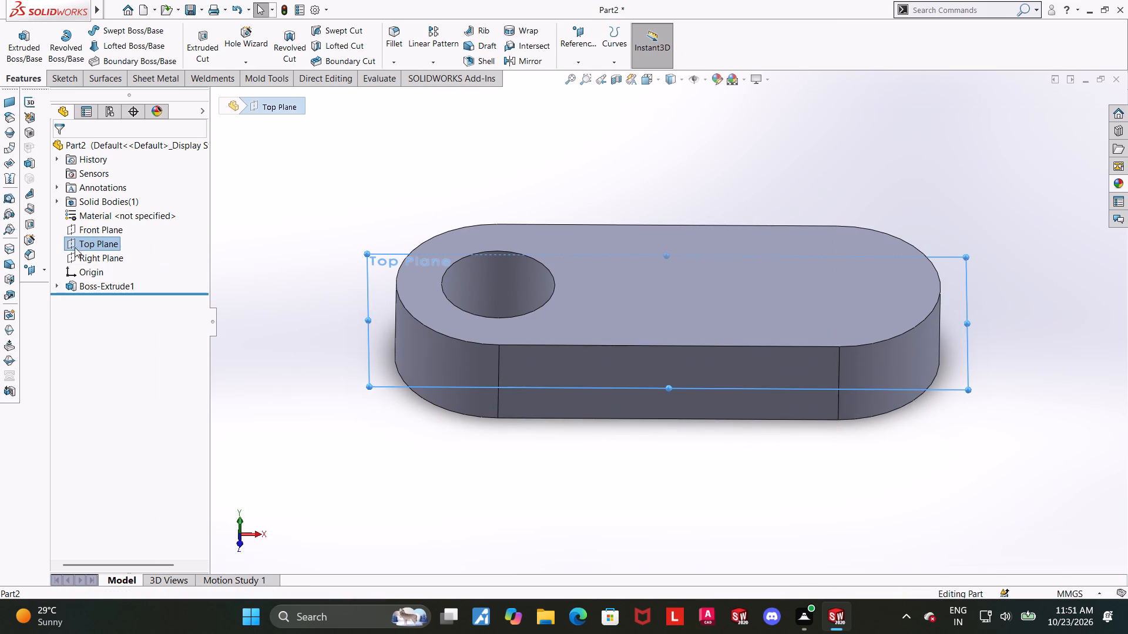
left_click(78, 244)
left_click(88, 231)
left_click(95, 299)
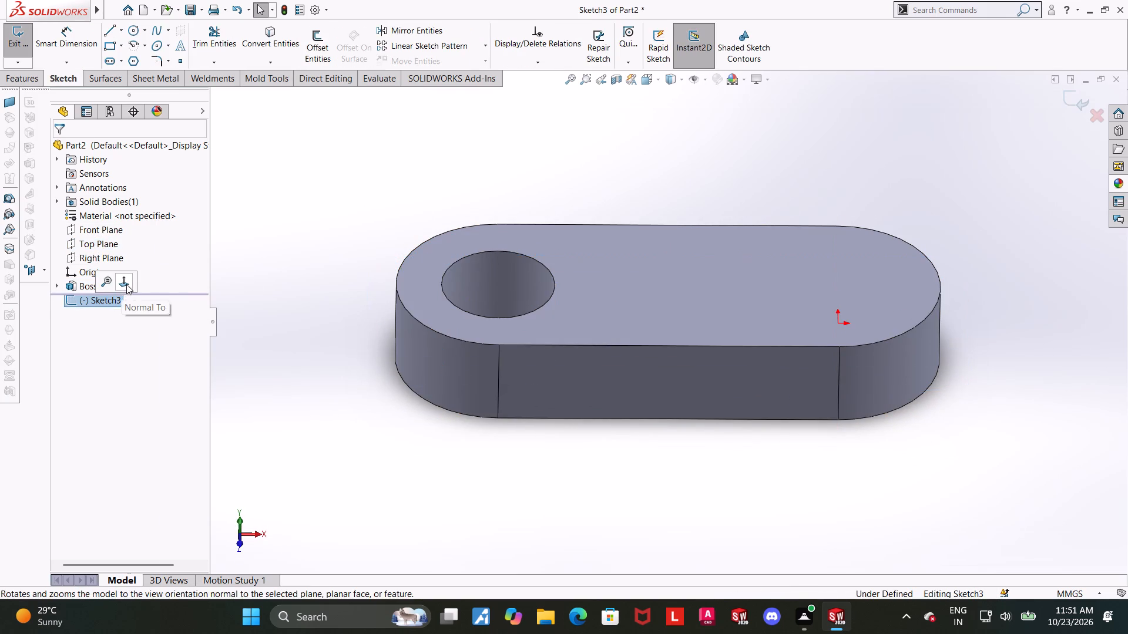
left_click(126, 284)
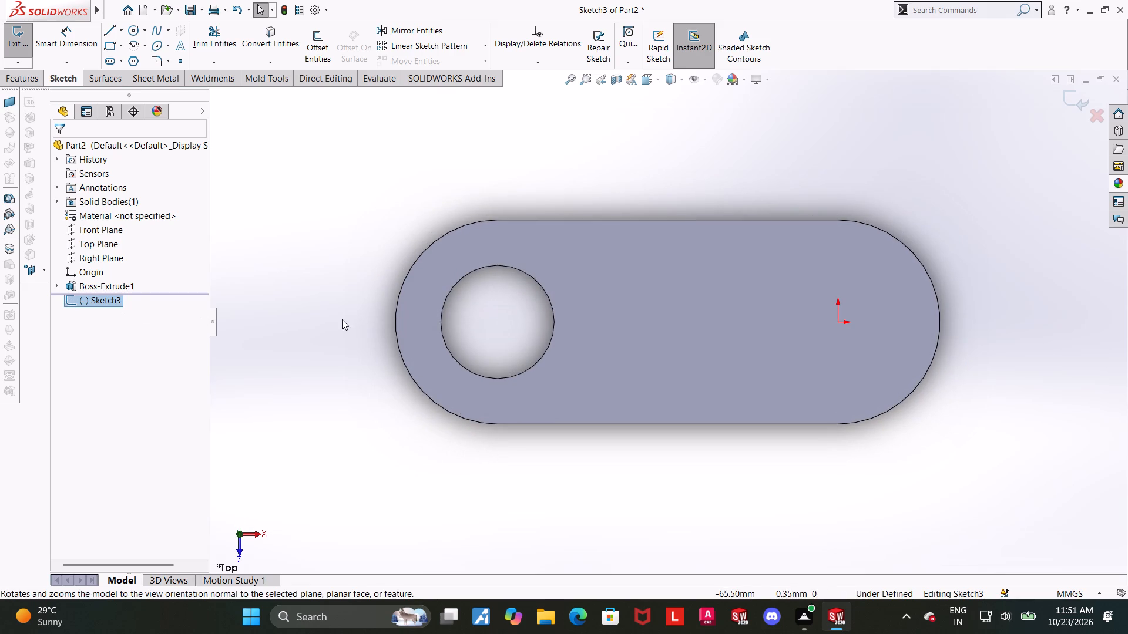
Examine the link body from above and at an angle, around the hole and the sketch origin.
scroll(583, 363, "up", 1)
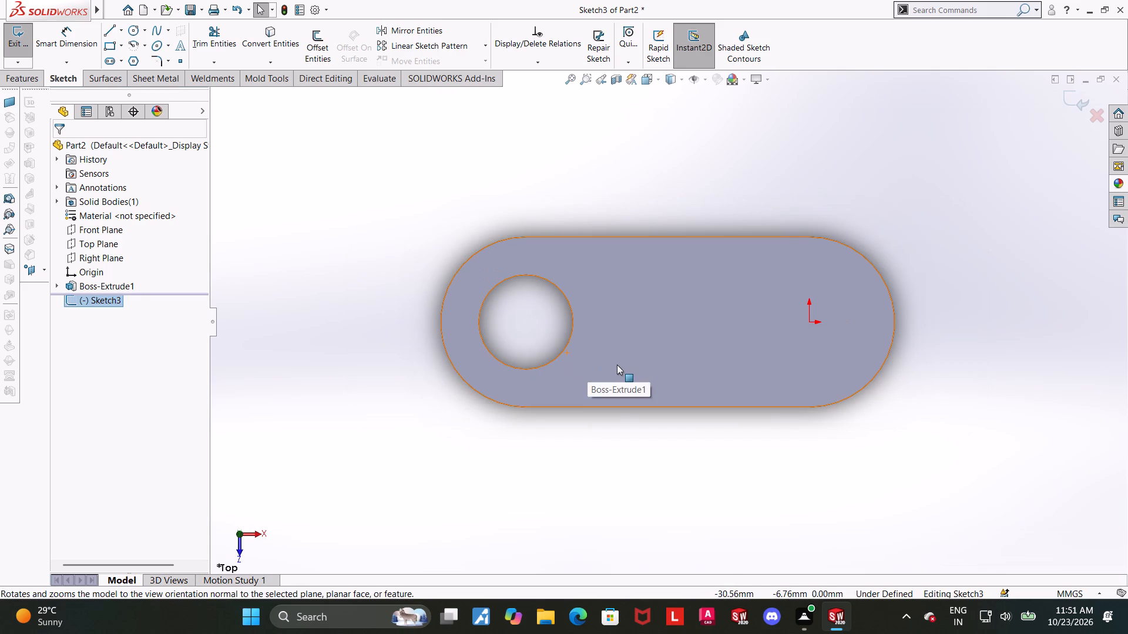
scroll(894, 390, "up", 2)
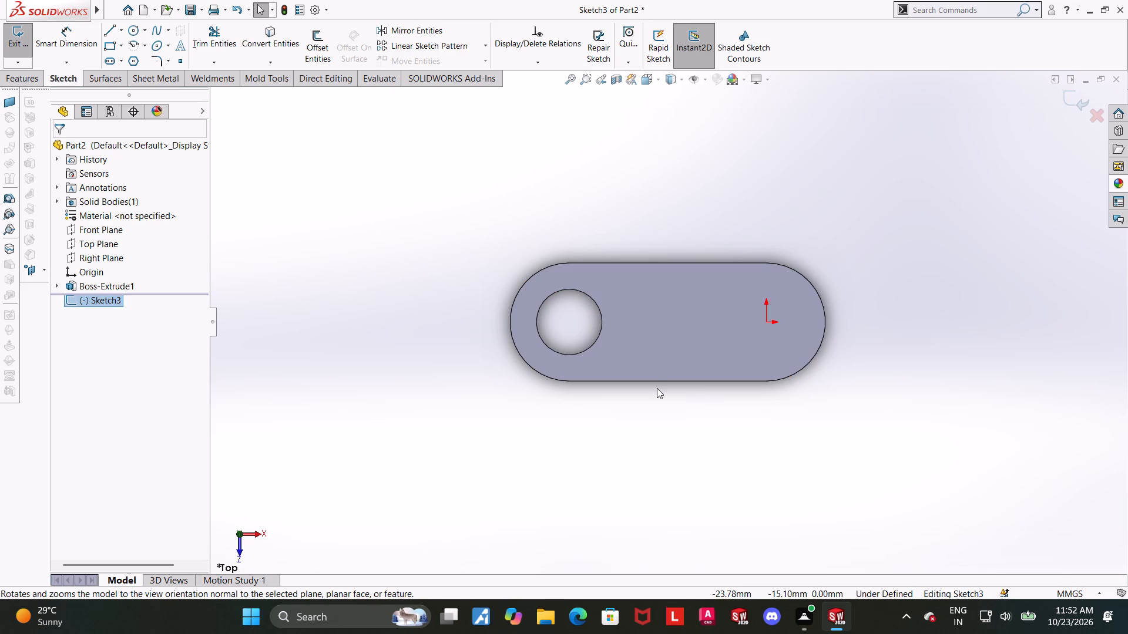
scroll(915, 332, "down", 1)
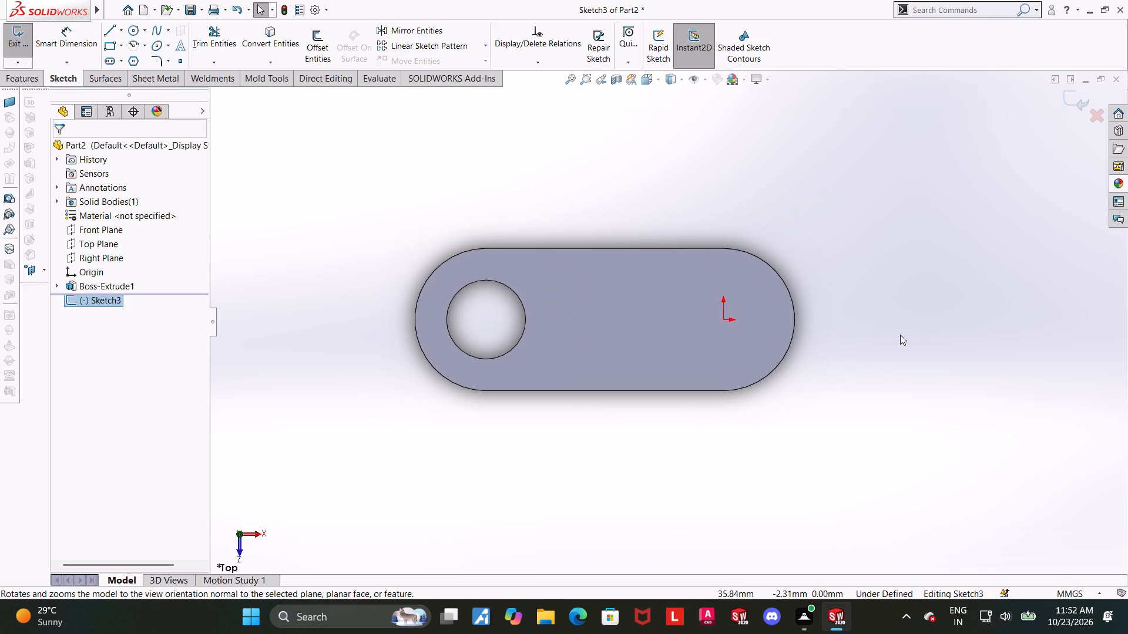
middle_click_drag(851, 343, 851, 281)
scroll(463, 309, "down", 1)
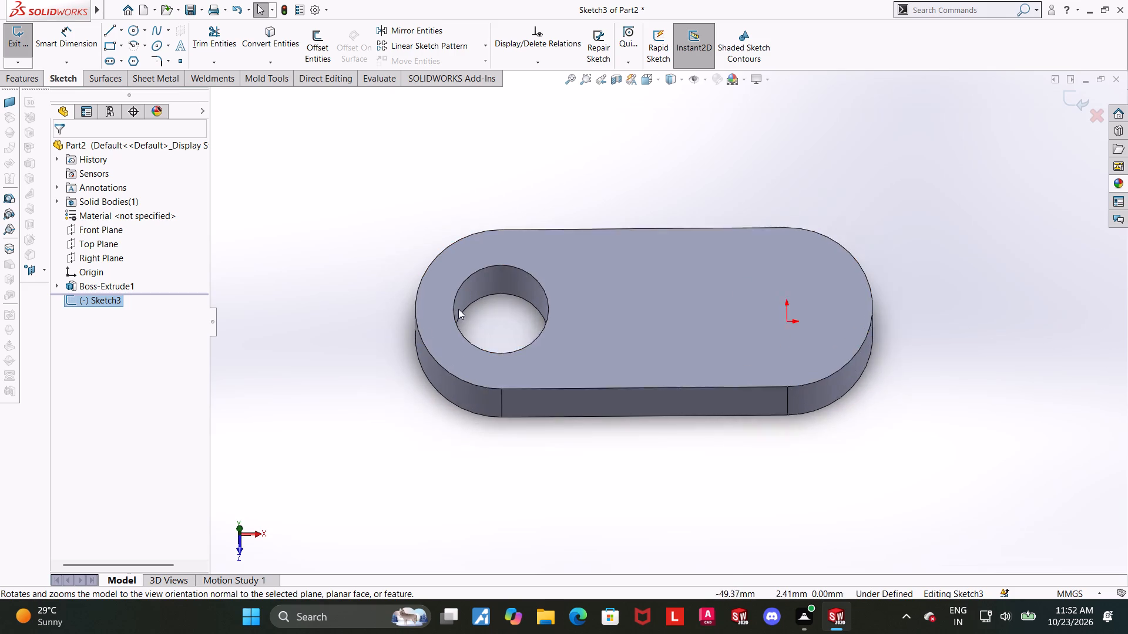
scroll(458, 309, "down", 1)
scroll(647, 359, "up", 4)
scroll(889, 343, "down", 1)
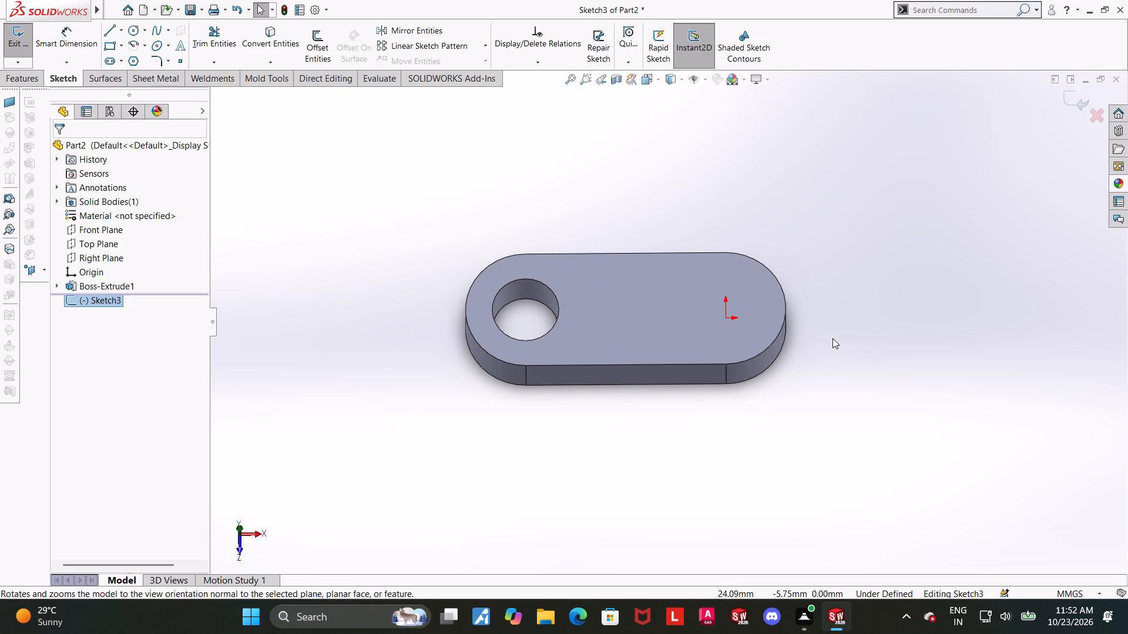
scroll(832, 338, "down", 1)
middle_click_drag(840, 333, 840, 316)
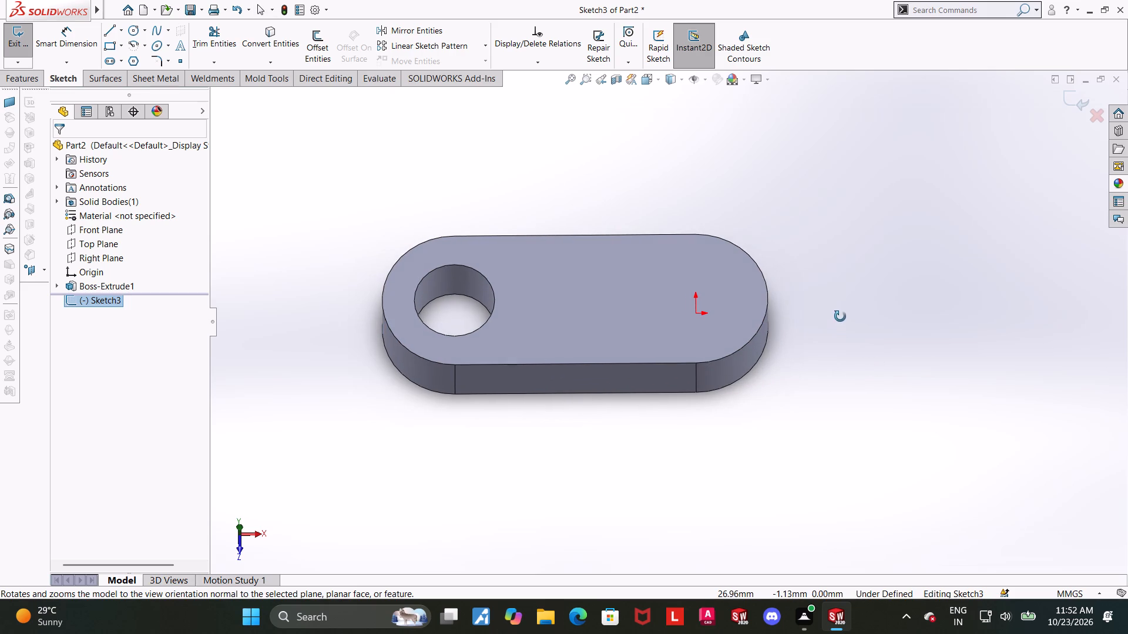
middle_click_drag(840, 316, 840, 308)
scroll(835, 299, "down", 3)
left_click(435, 230)
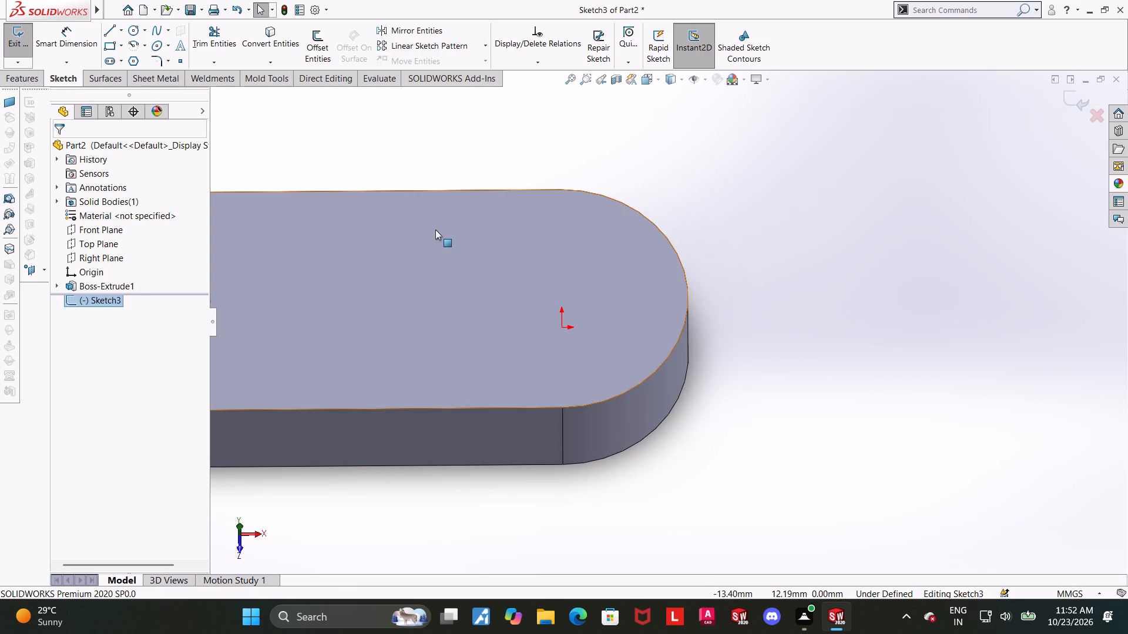
key("Escape")
scroll(728, 291, "up", 2)
left_click(434, 245)
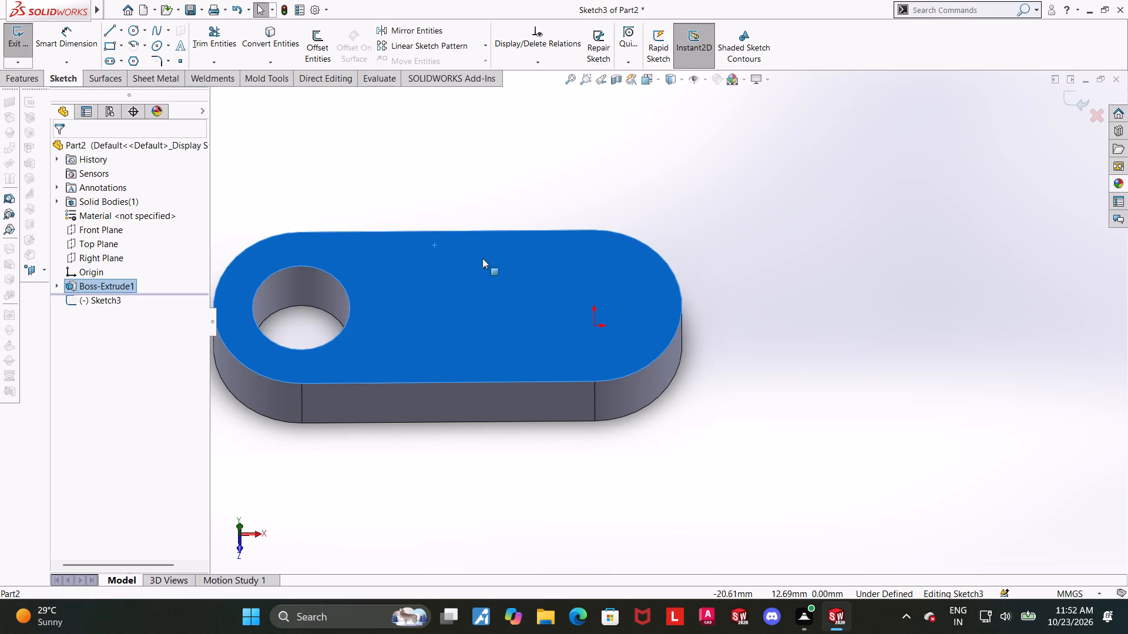
key("Escape")
left_click(106, 291)
key("Escape")
Sketch a circle centred on the origin and reaching the rounded outer edge of the link's solid end.
left_click(109, 302)
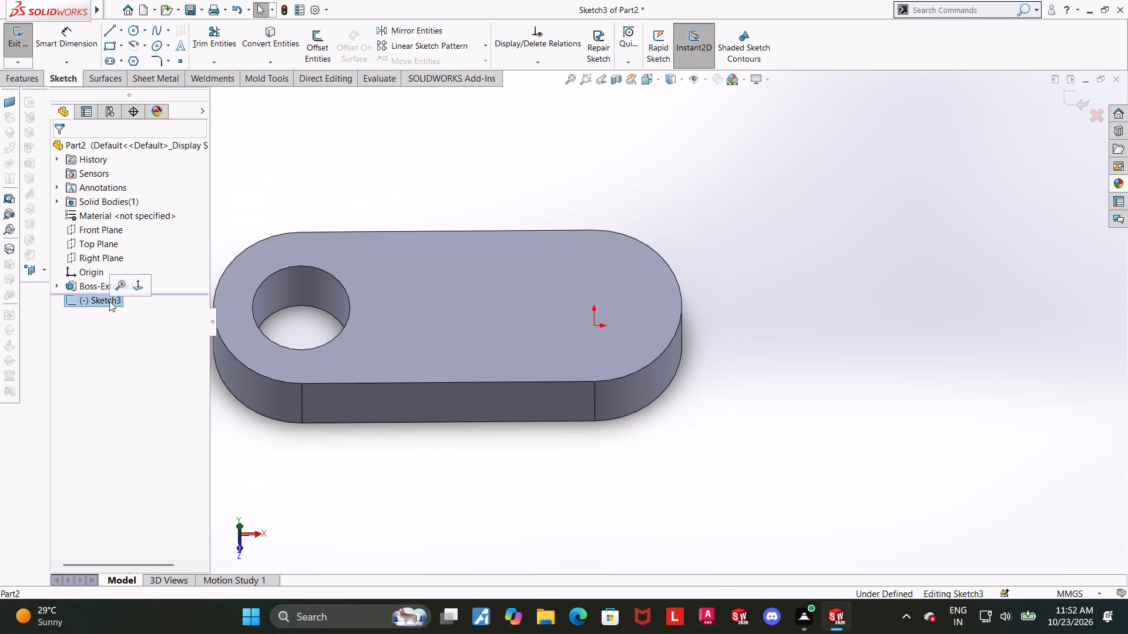
left_click(140, 281)
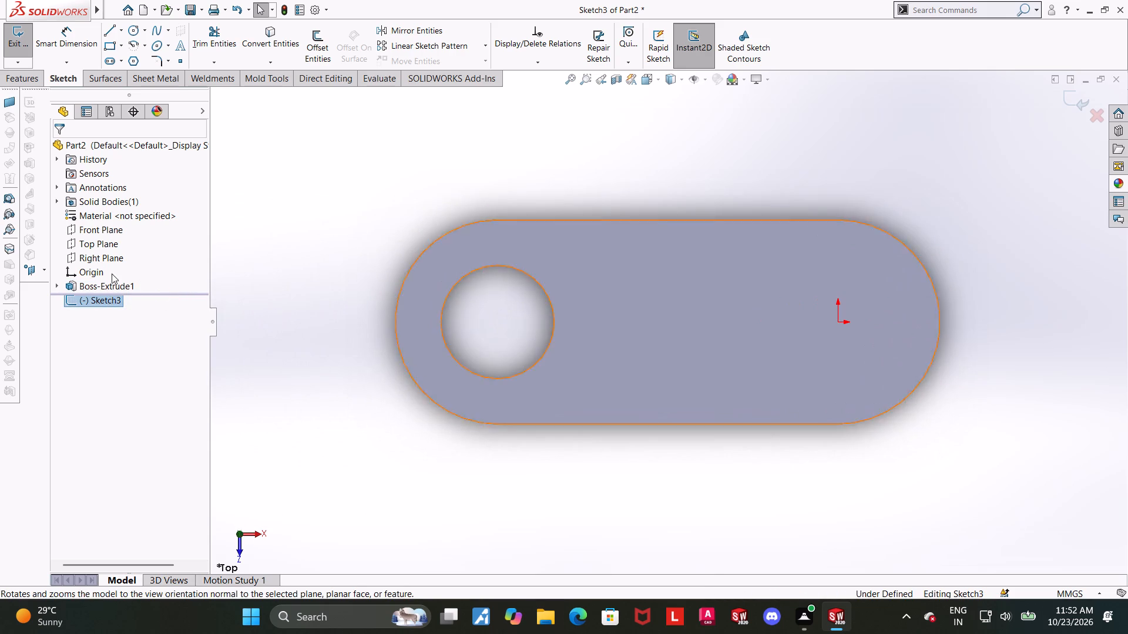
left_click(133, 36)
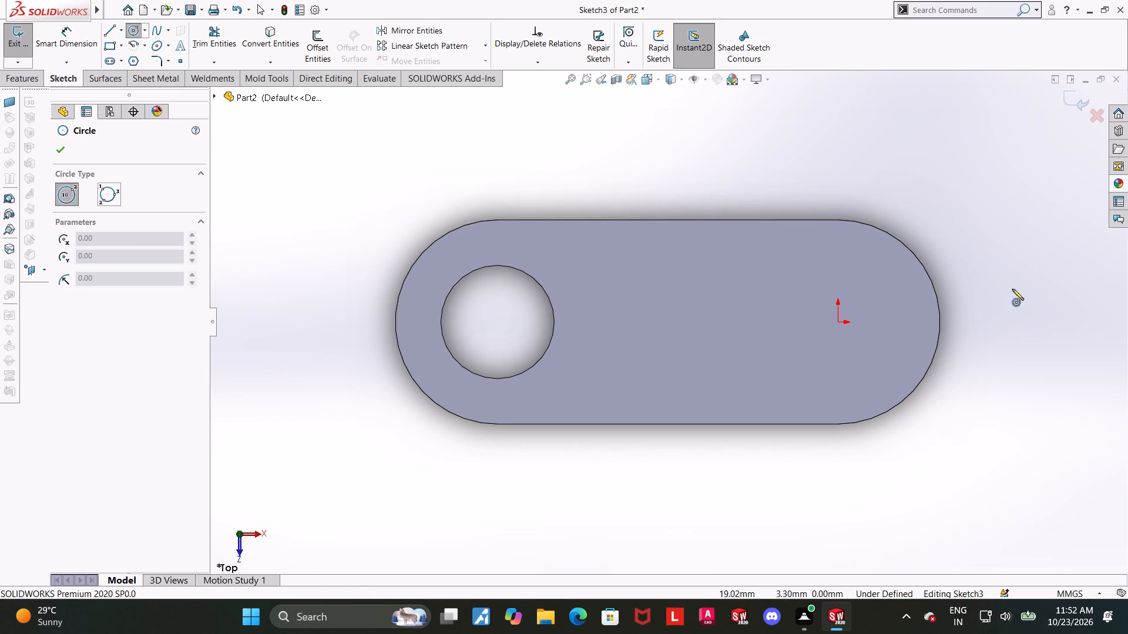
left_click(839, 320)
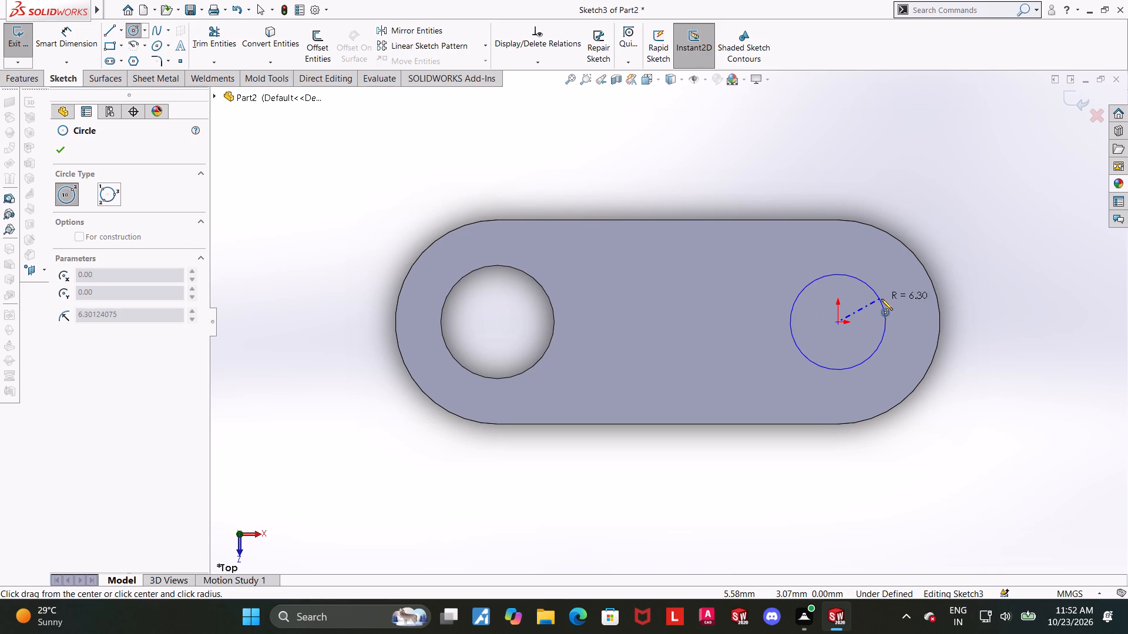
left_click(923, 268)
key("Escape")
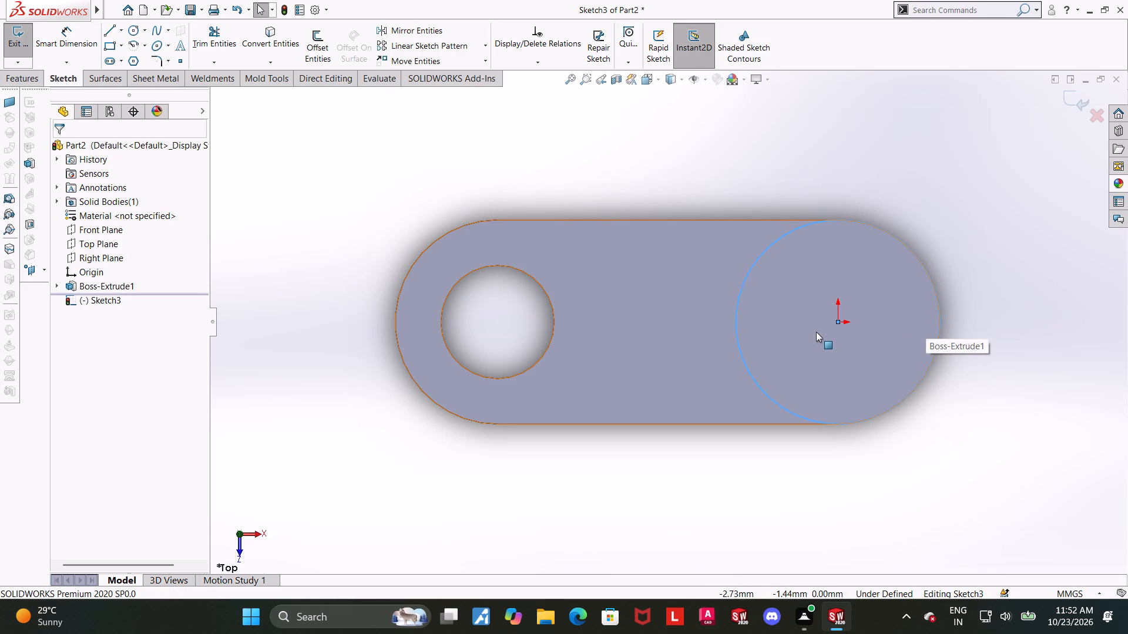
Exit the sketch and extrude the circle as a merged boss, 18 mm deep with a Mid Plane end condition.
scroll(832, 360, "up", 1)
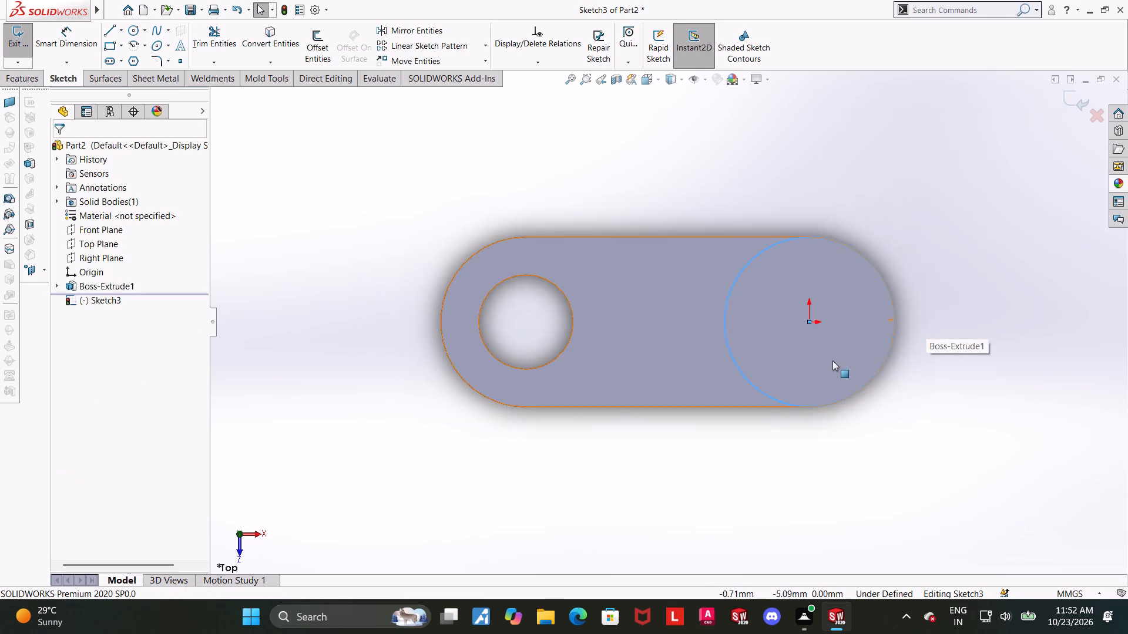
scroll(904, 346, "up", 1)
middle_click_drag(897, 395, 888, 289)
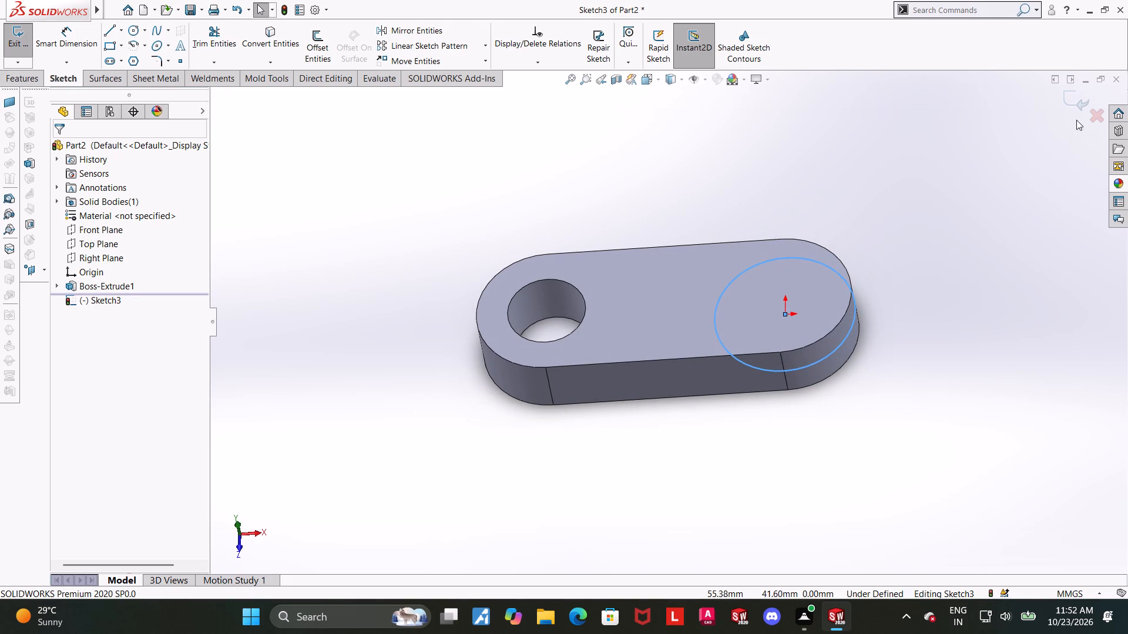
left_click(1080, 95)
left_click(27, 31)
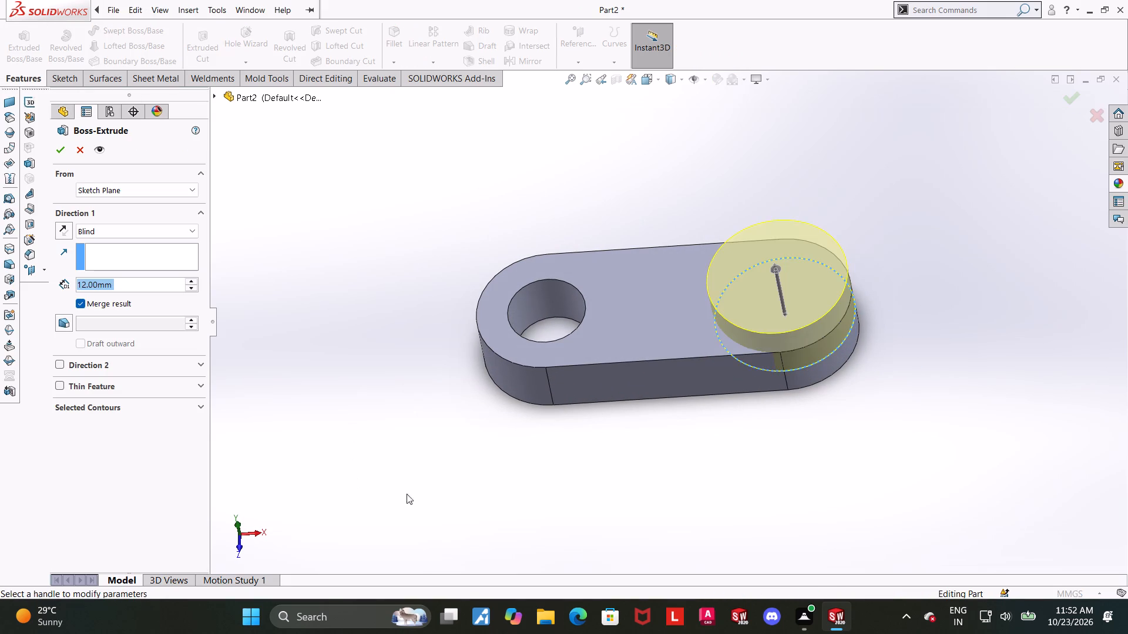
scroll(563, 530, "up", 2)
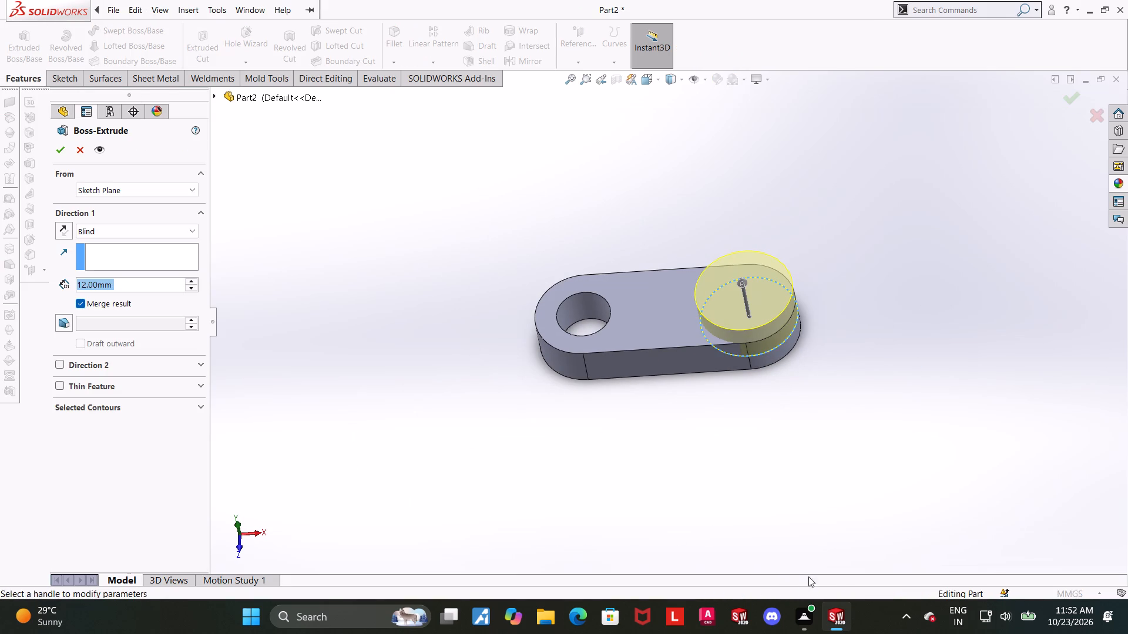
key("1")
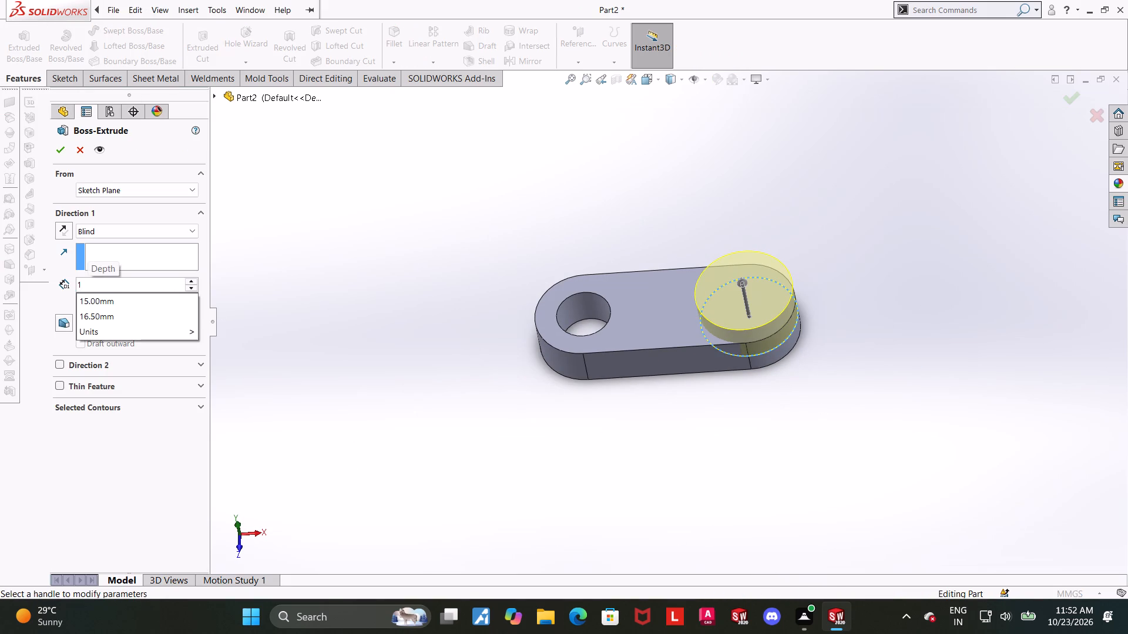
key("8")
key("Return")
left_click(160, 231)
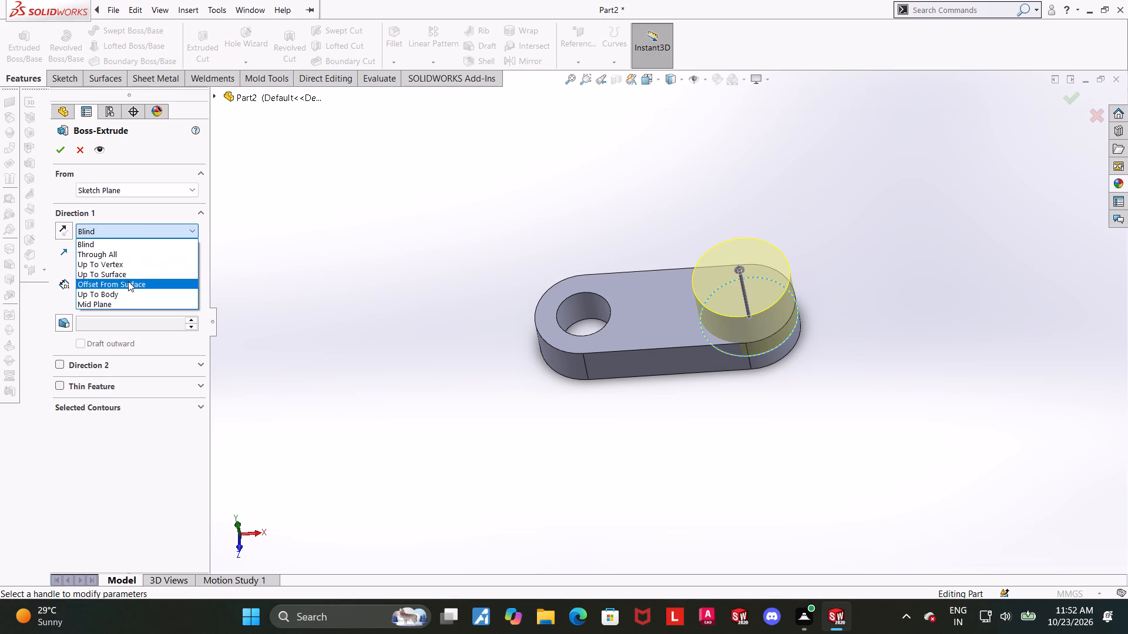
left_click(129, 303)
scroll(664, 332, "down", 3)
middle_click_drag(1026, 383, 1032, 265)
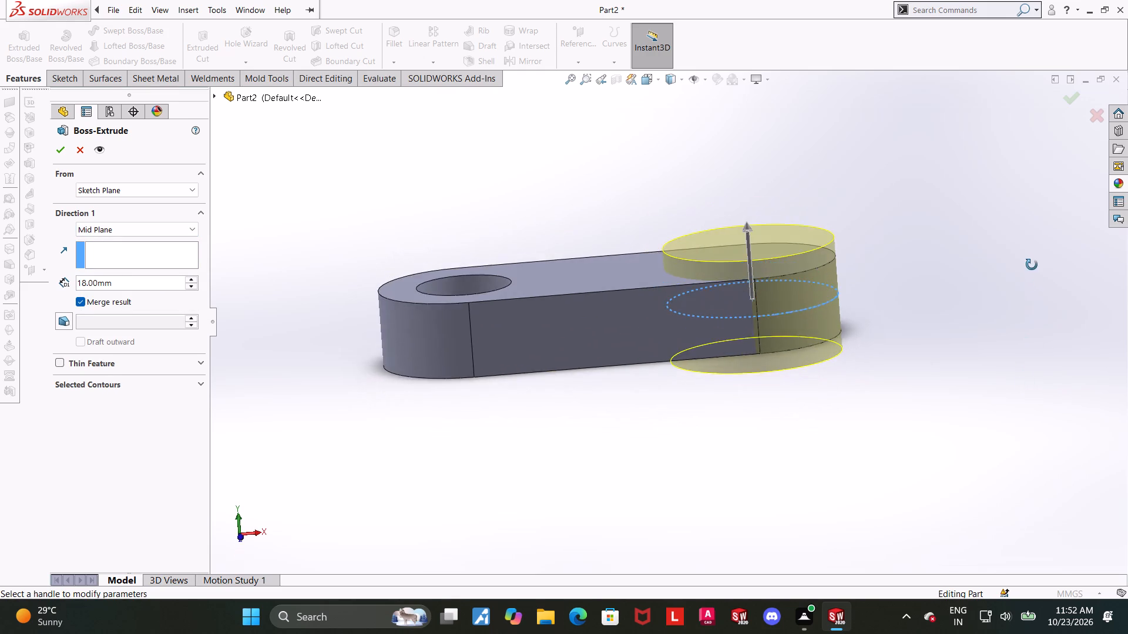
middle_click_drag(1032, 265, 1015, 258)
scroll(707, 283, "down", 1)
middle_click_drag(810, 316, 859, 313)
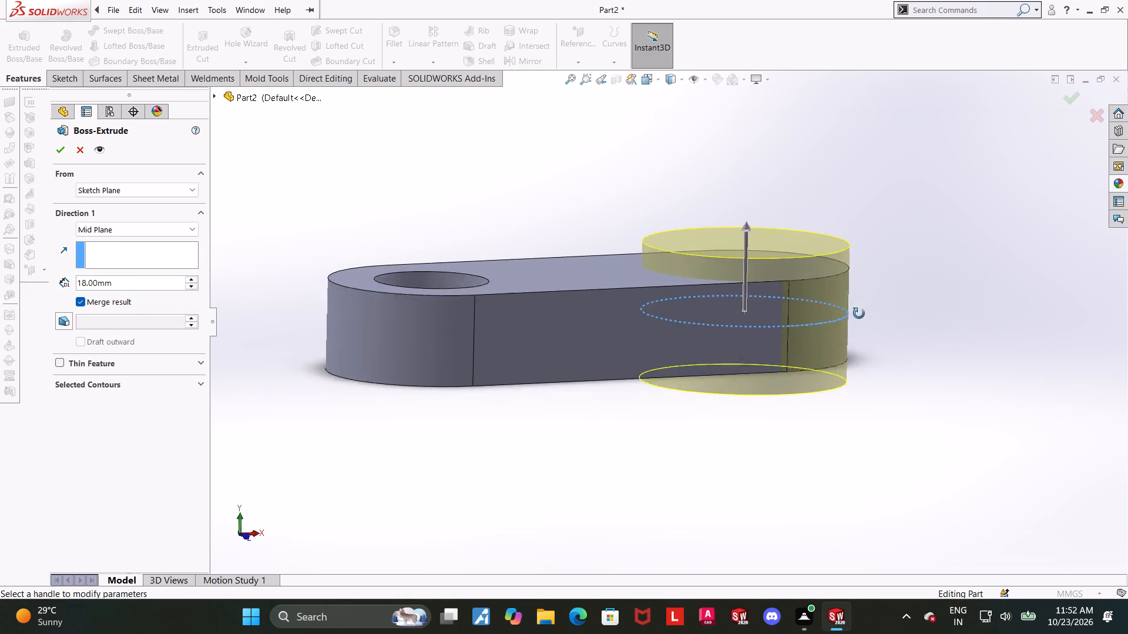
middle_click_drag(859, 313, 847, 301)
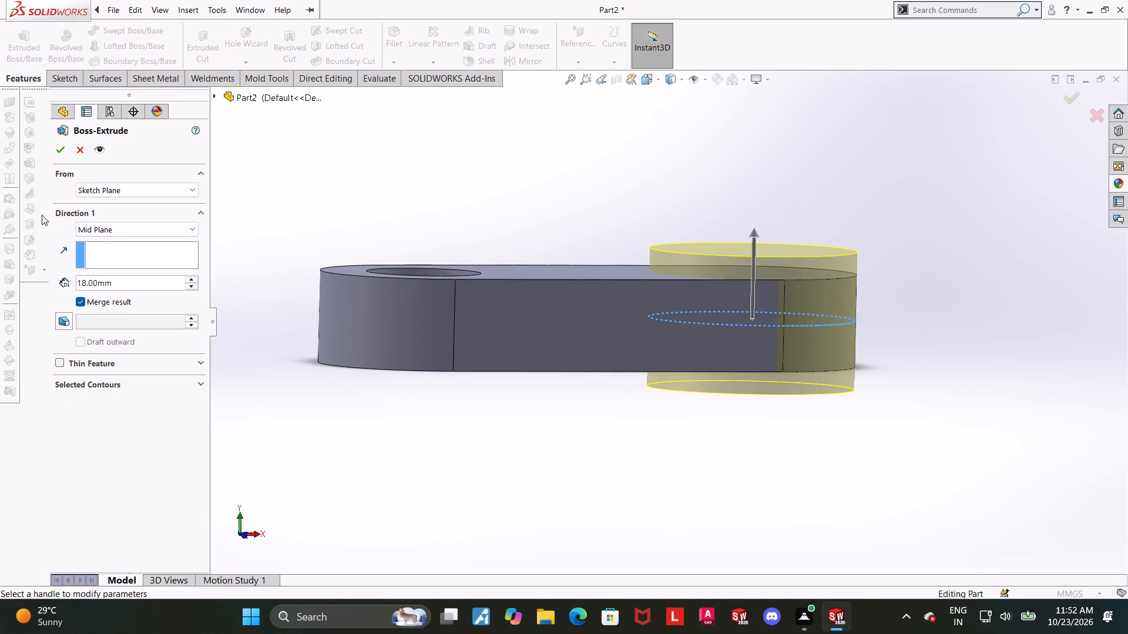
left_click(63, 154)
left_click(535, 474)
Examine how the round boss sits on the link body from several angles.
middle_click_drag(569, 410, 591, 419)
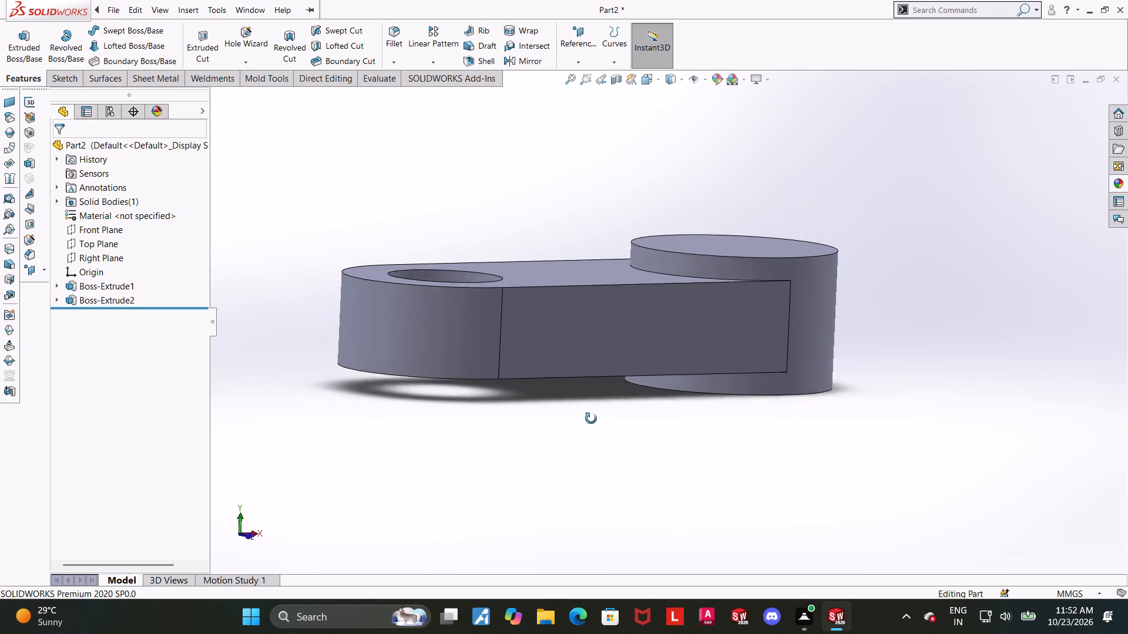
middle_click_drag(591, 419, 604, 453)
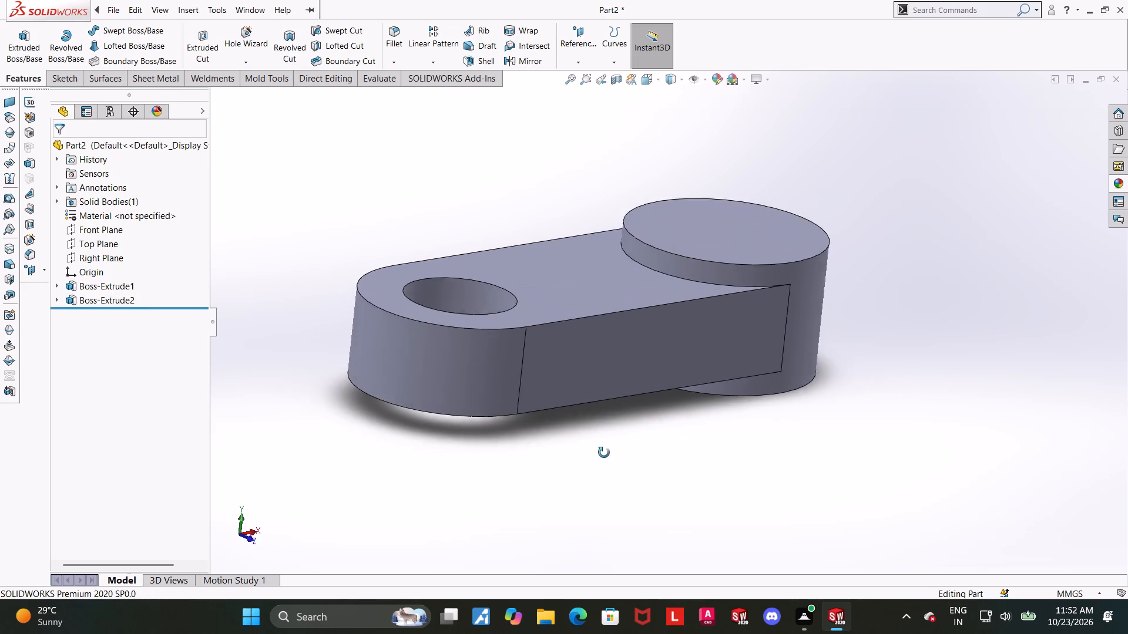
middle_click_drag(604, 453, 573, 471)
scroll(659, 466, "up", 3)
scroll(789, 290, "down", 1)
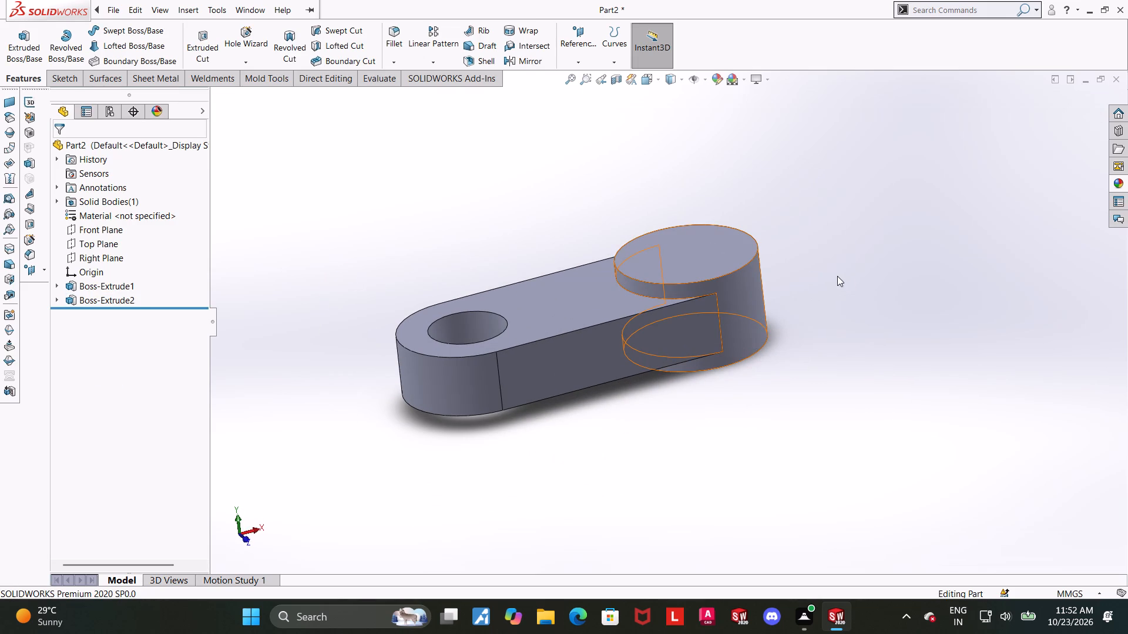
middle_click_drag(830, 276, 763, 316)
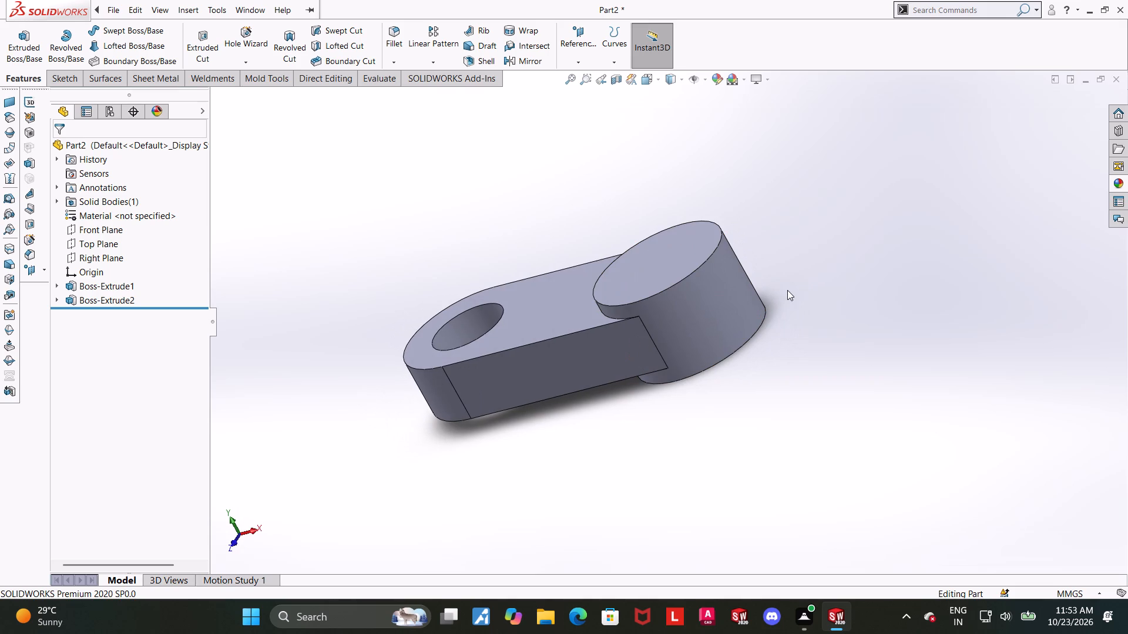
middle_click_drag(770, 295, 748, 365)
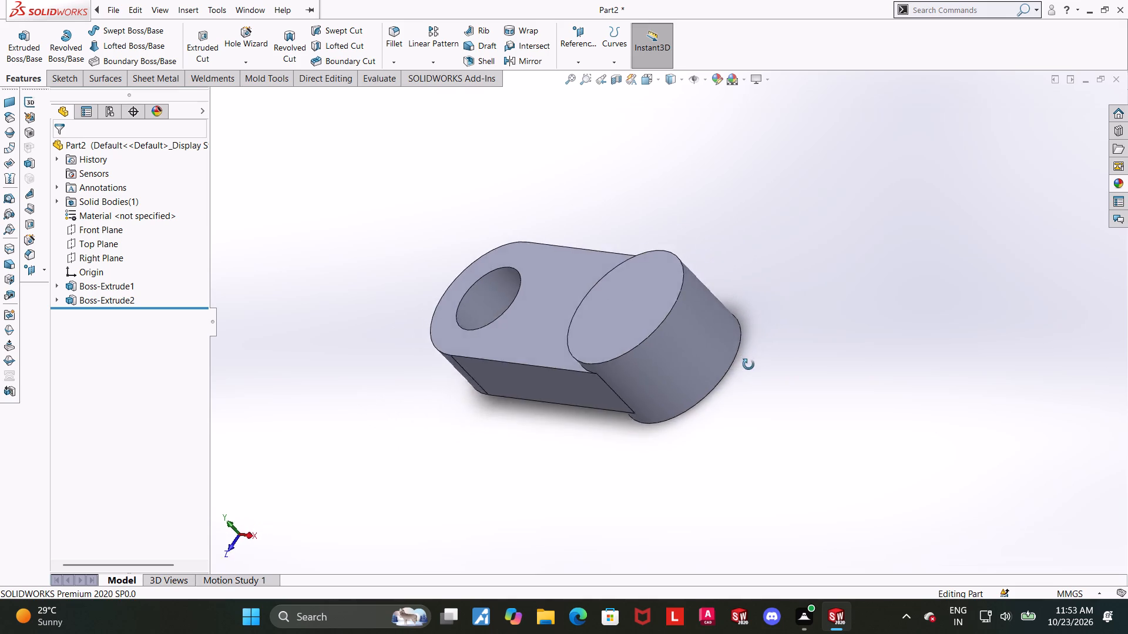
middle_click_drag(748, 365, 816, 284)
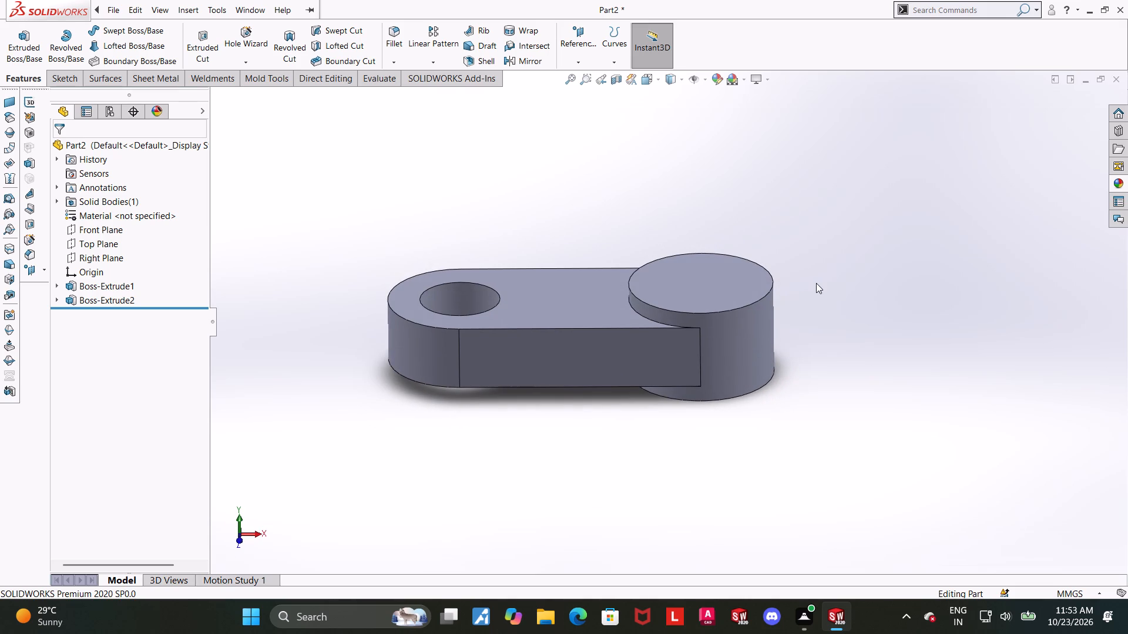
scroll(816, 283, "up", 1)
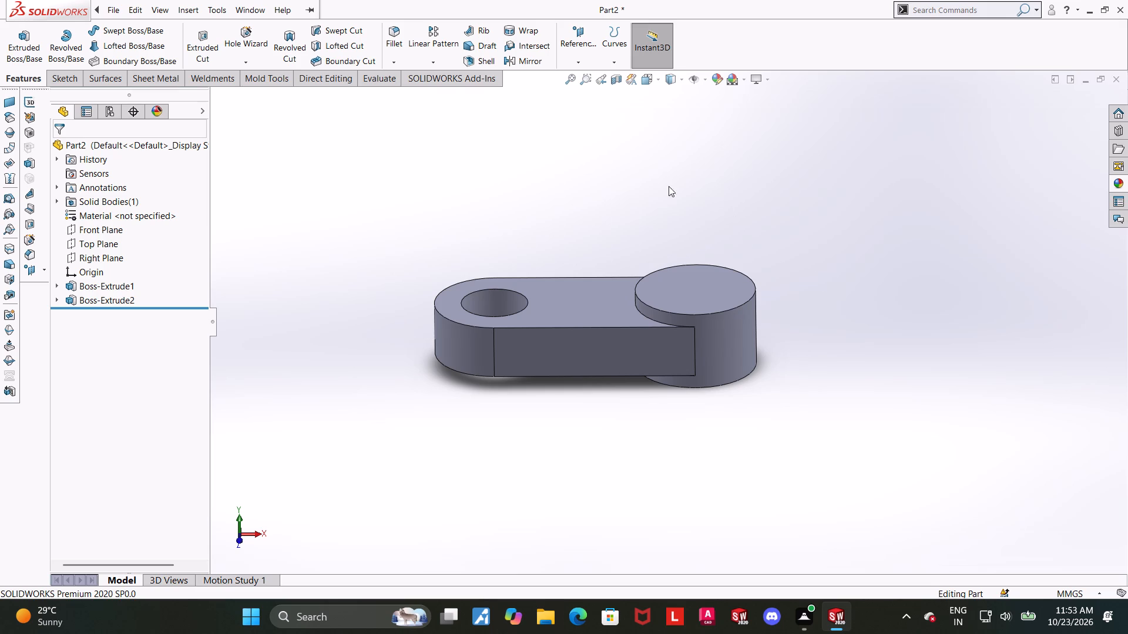
Start a new sketch on the Front Plane.
left_click(103, 229)
middle_click_drag(806, 295, 807, 186)
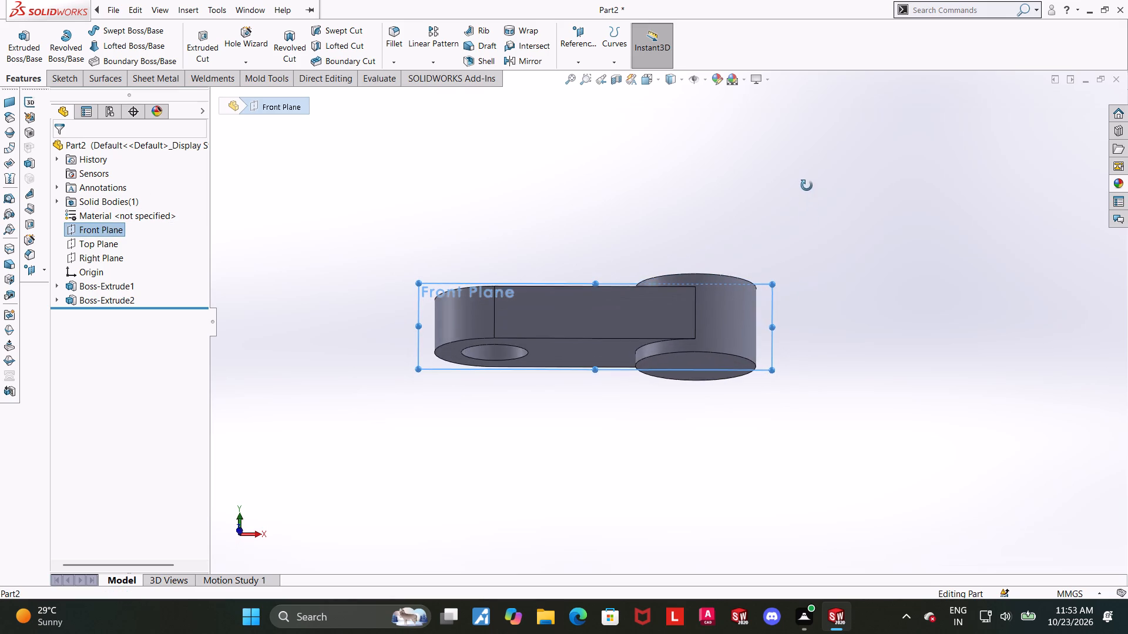
middle_click_drag(807, 186, 807, 185)
left_click(85, 226)
left_click(96, 214)
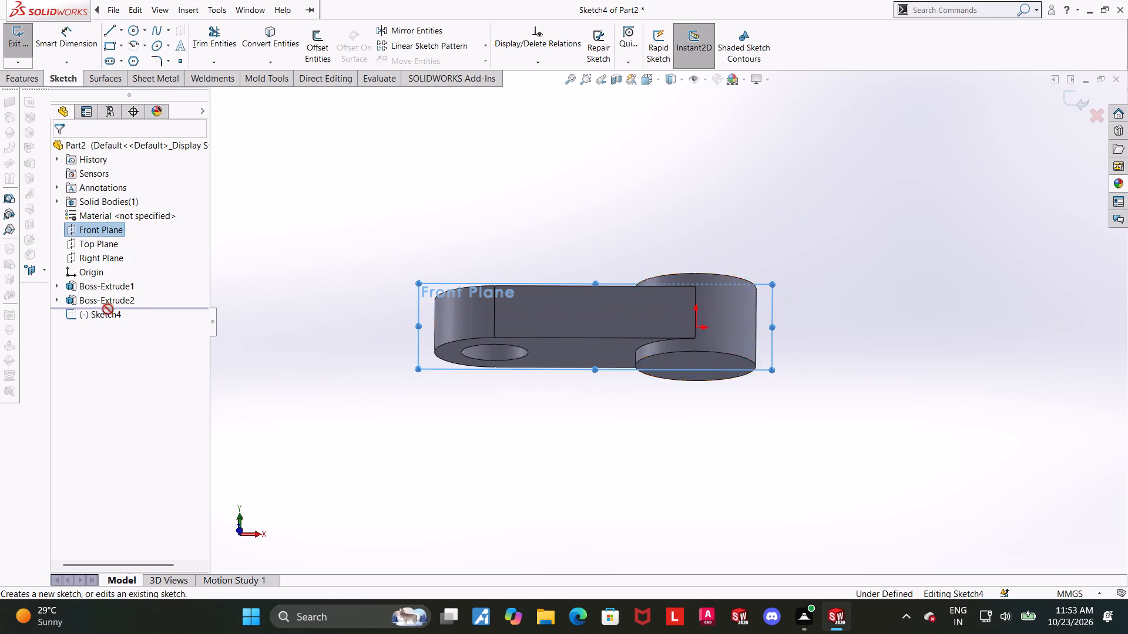
left_click(111, 312)
left_click(140, 296)
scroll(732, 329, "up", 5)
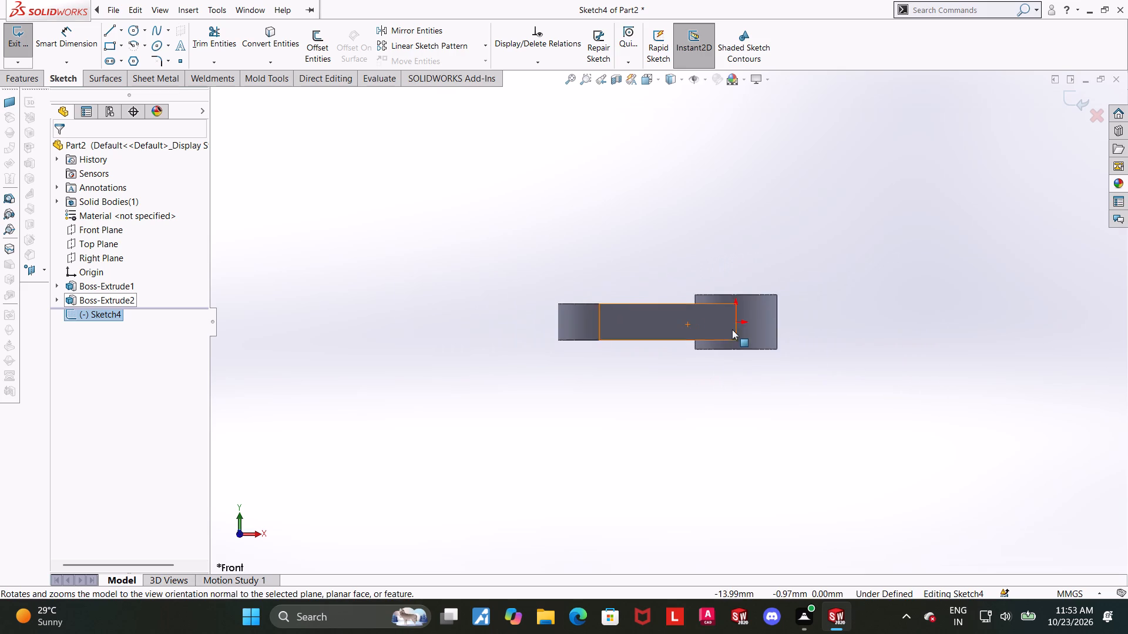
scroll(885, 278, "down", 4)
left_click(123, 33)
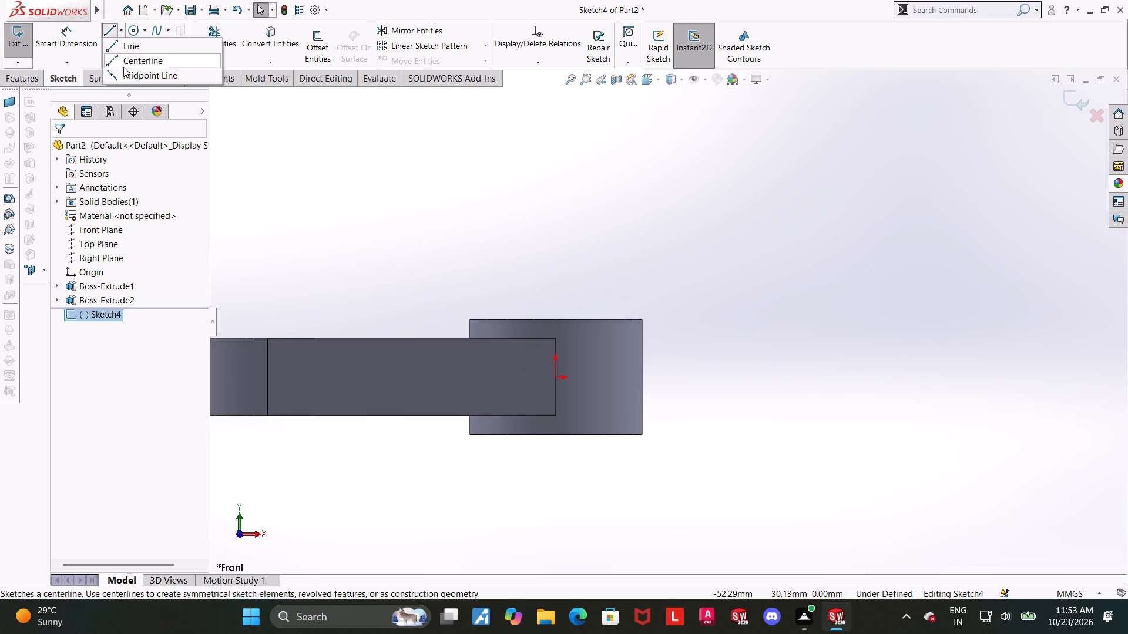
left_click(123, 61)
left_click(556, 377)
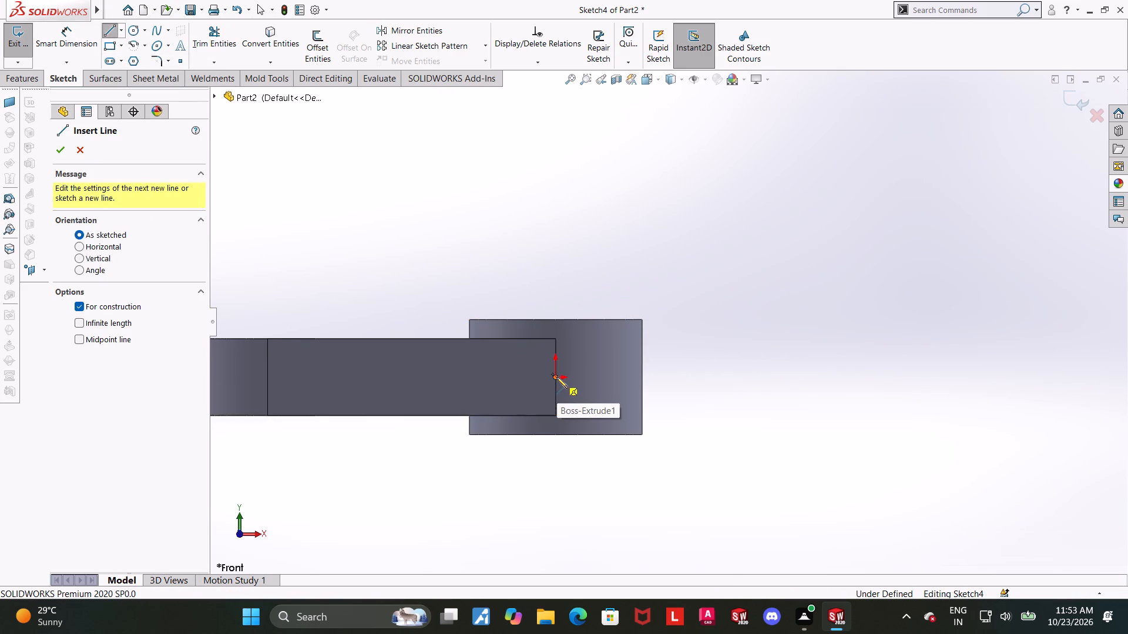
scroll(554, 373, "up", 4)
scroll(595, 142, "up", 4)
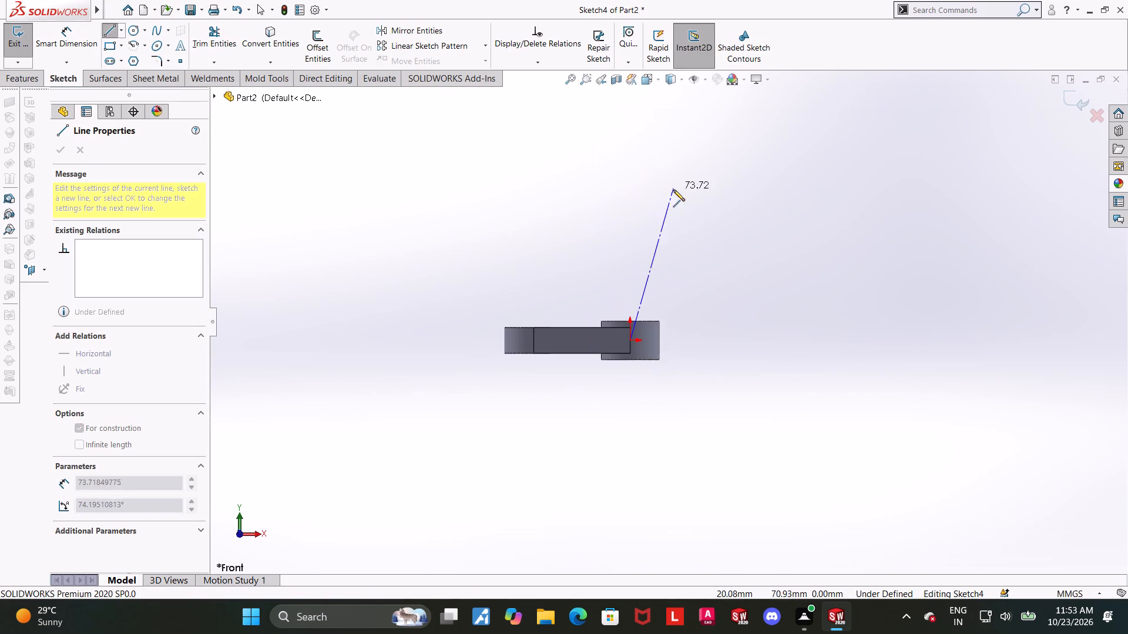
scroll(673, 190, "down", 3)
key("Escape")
Sketch a closed stepped line profile rising about 61 mm from the origin, about 12 mm wide, with a slightly wider collar below its top.
scroll(687, 441, "down", 3)
scroll(691, 474, "up", 1)
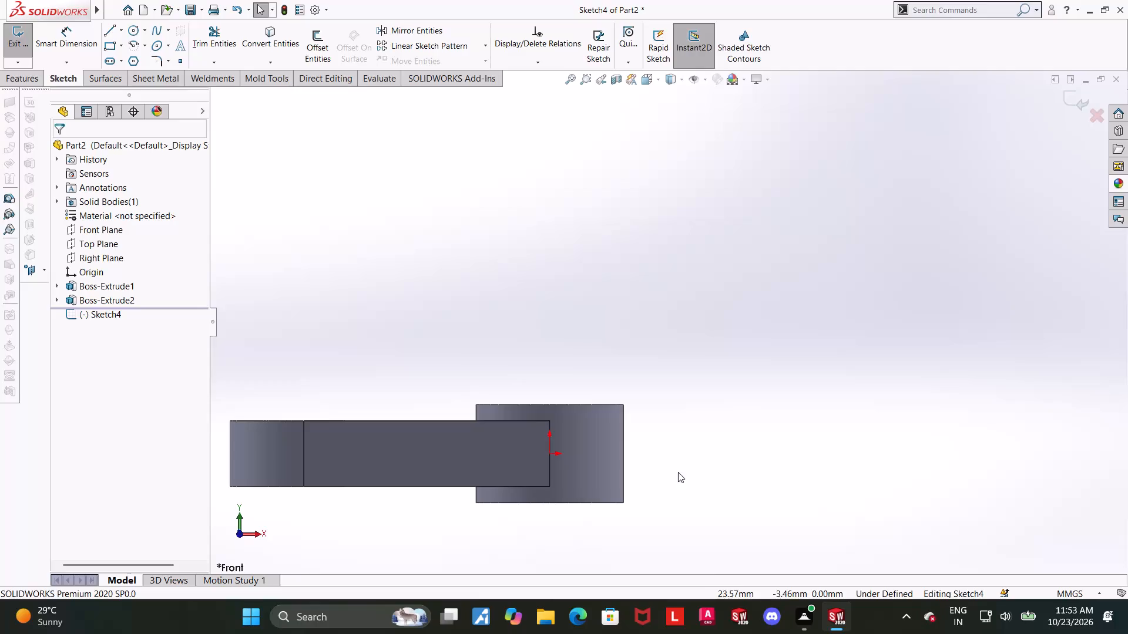
left_click(106, 29)
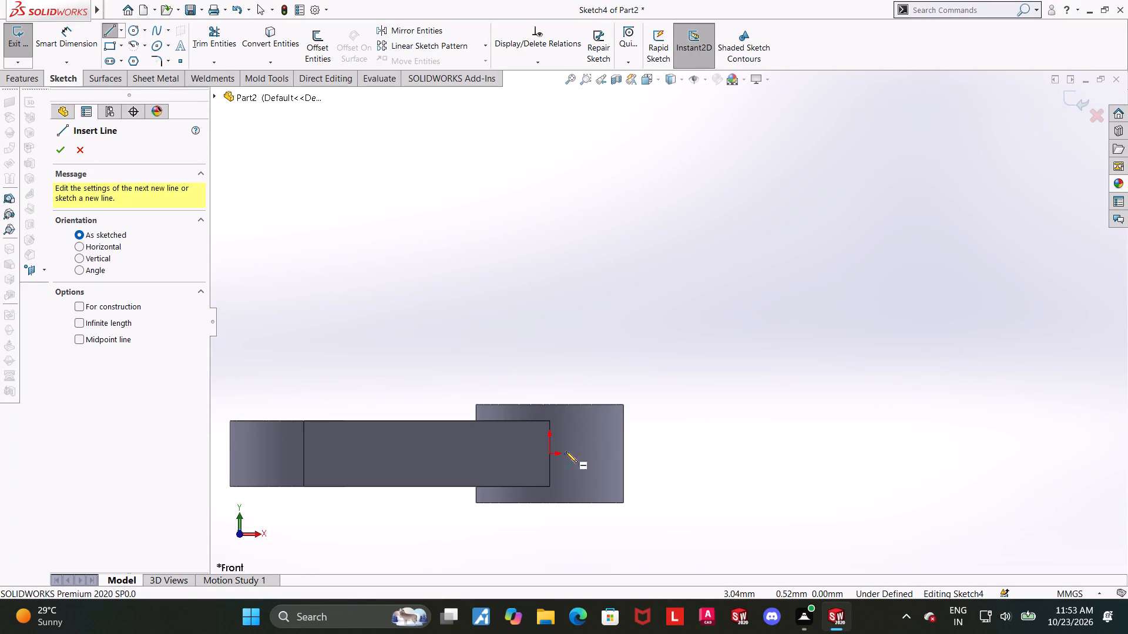
left_click(550, 453)
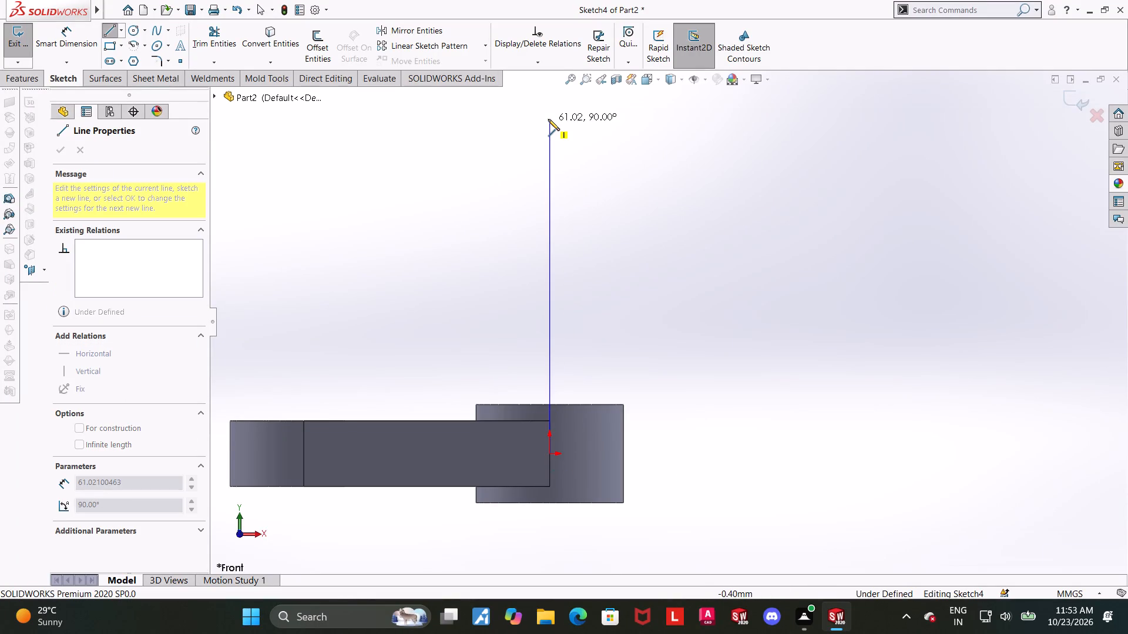
left_click(548, 119)
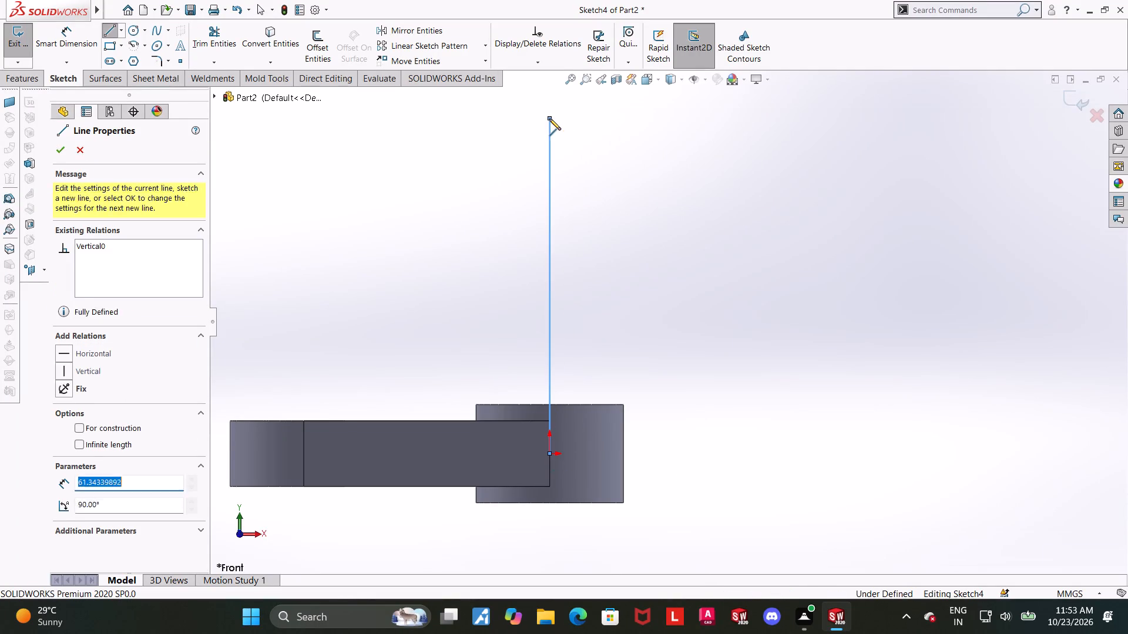
left_click(615, 119)
left_click(615, 125)
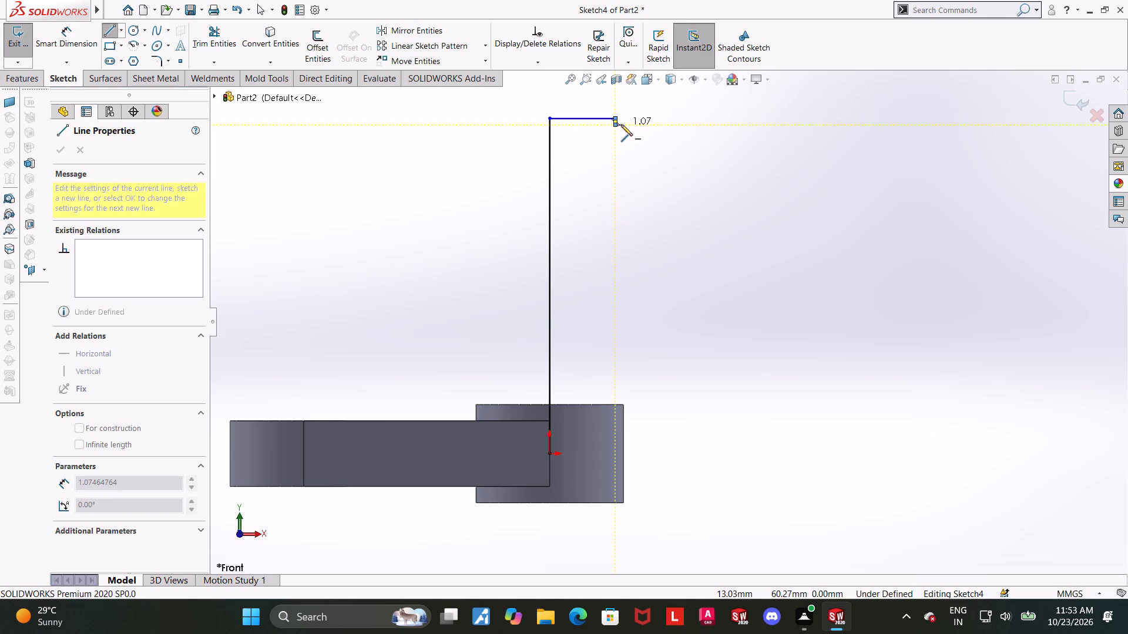
left_click(621, 124)
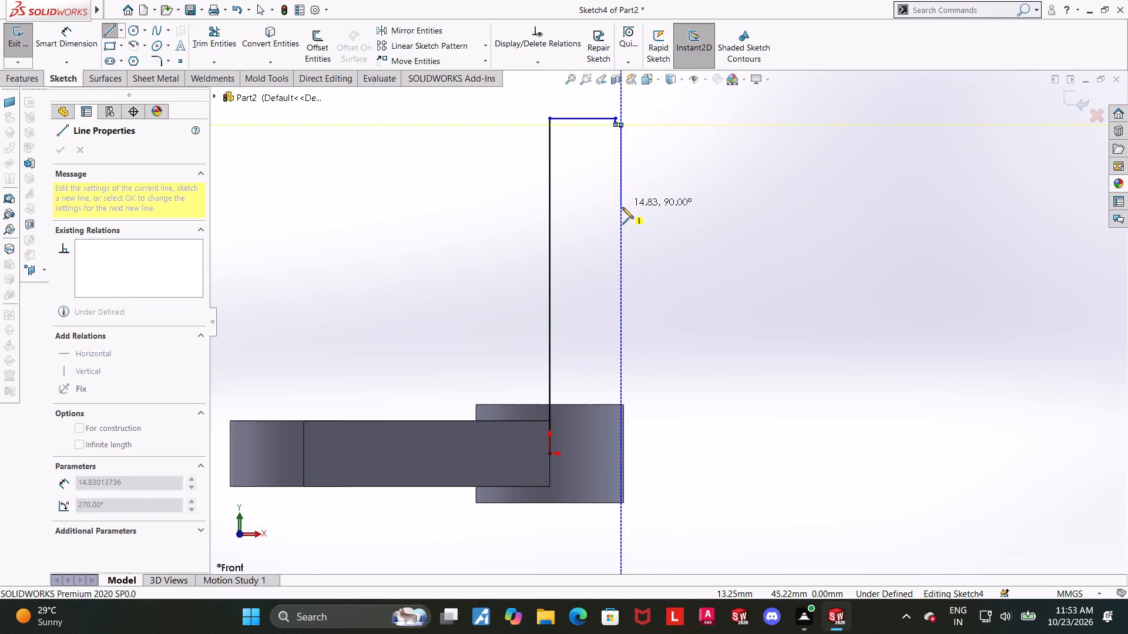
left_click(622, 208)
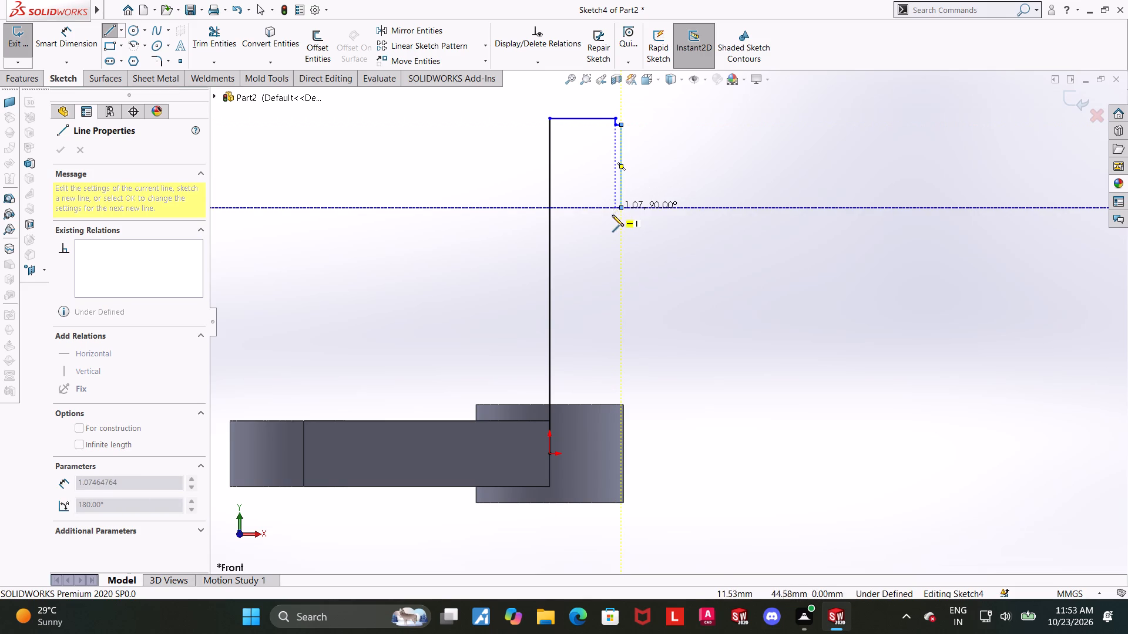
left_click(610, 208)
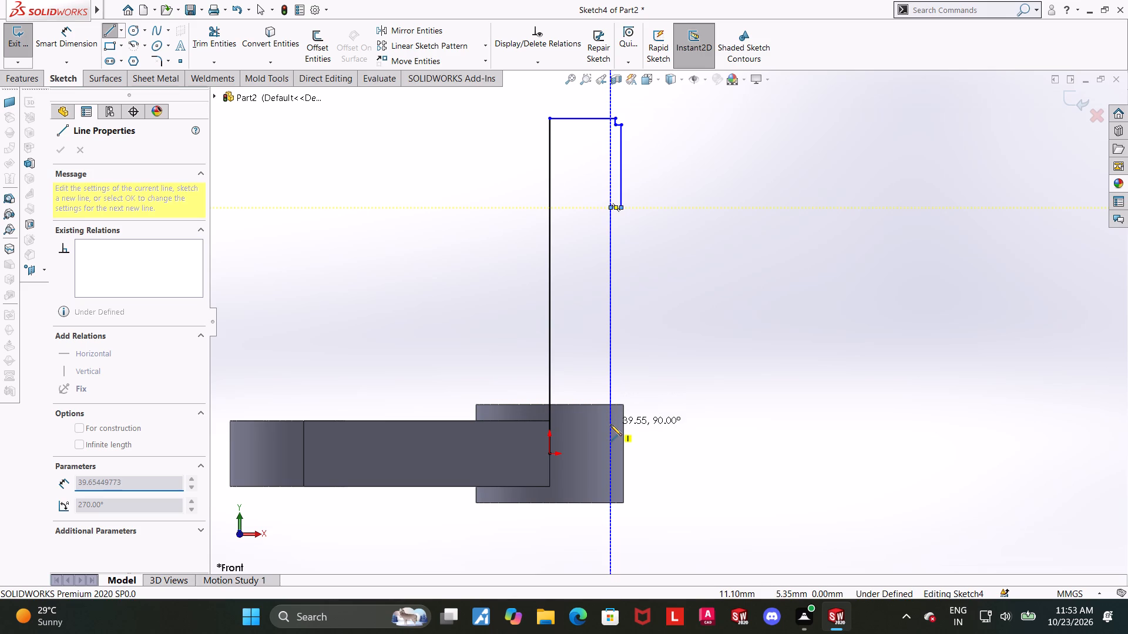
left_click(610, 424)
left_click(550, 423)
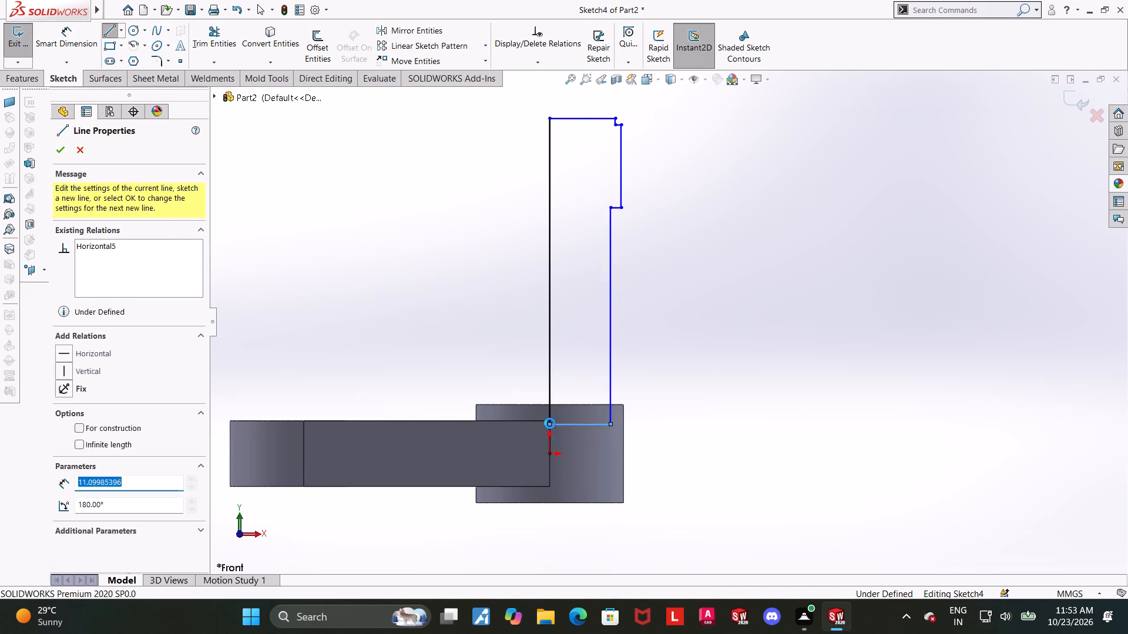
key("Escape")
key("Escape")
left_click(709, 403)
Merge the profile's lower inner corner point with the origin point.
scroll(616, 439, "down", 3)
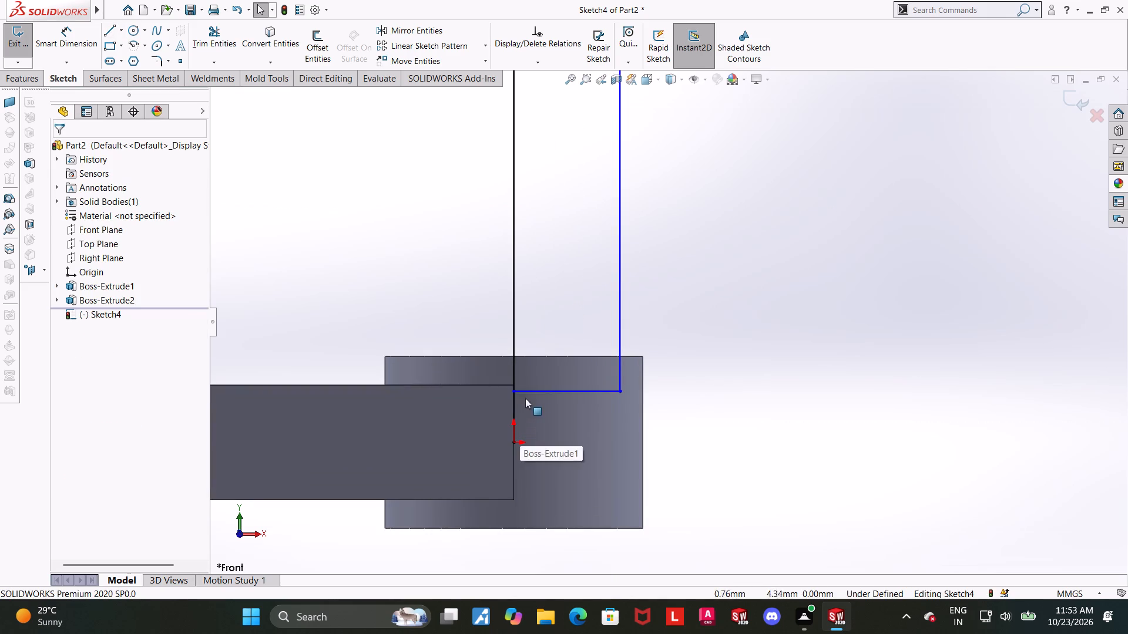
left_click(536, 392)
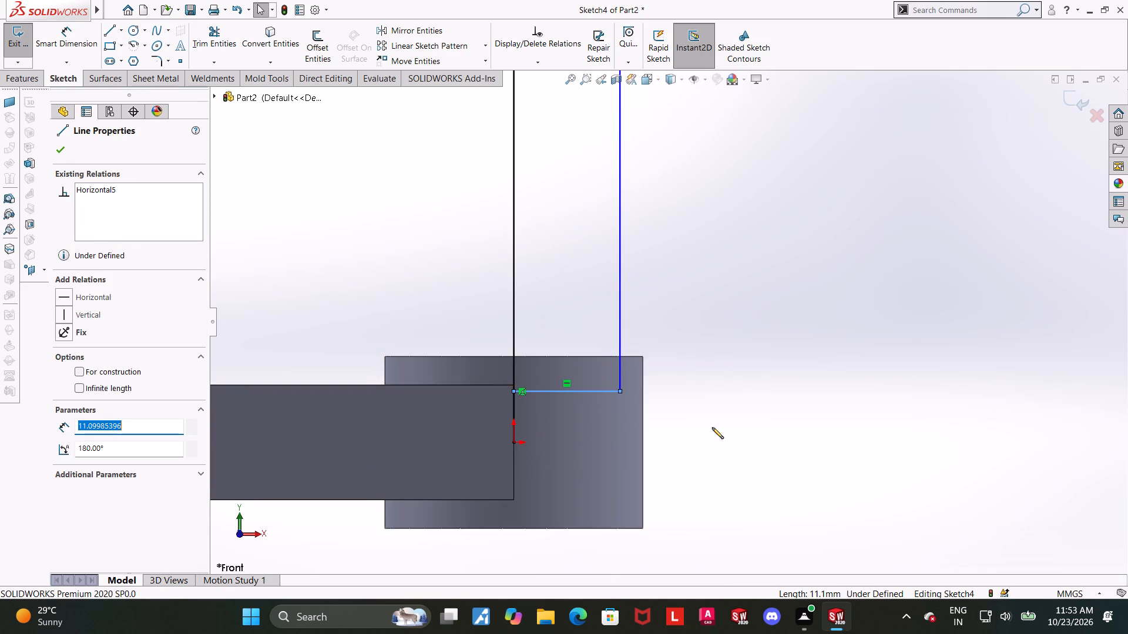
left_click(711, 427)
left_click(512, 393)
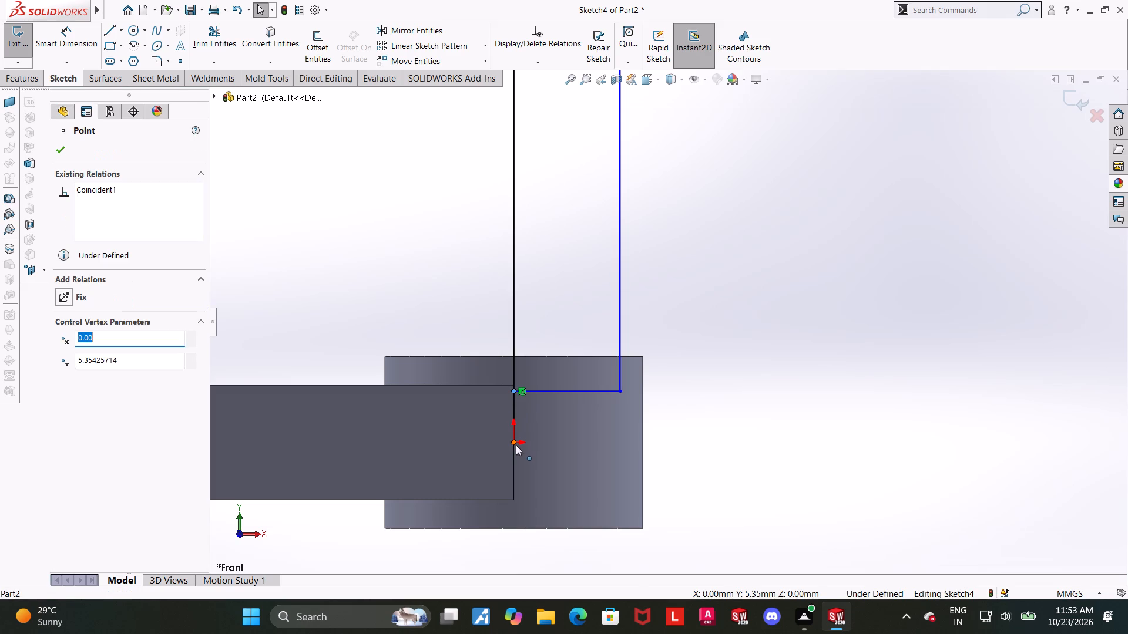
left_click(516, 445, "ctrl")
left_click(58, 412)
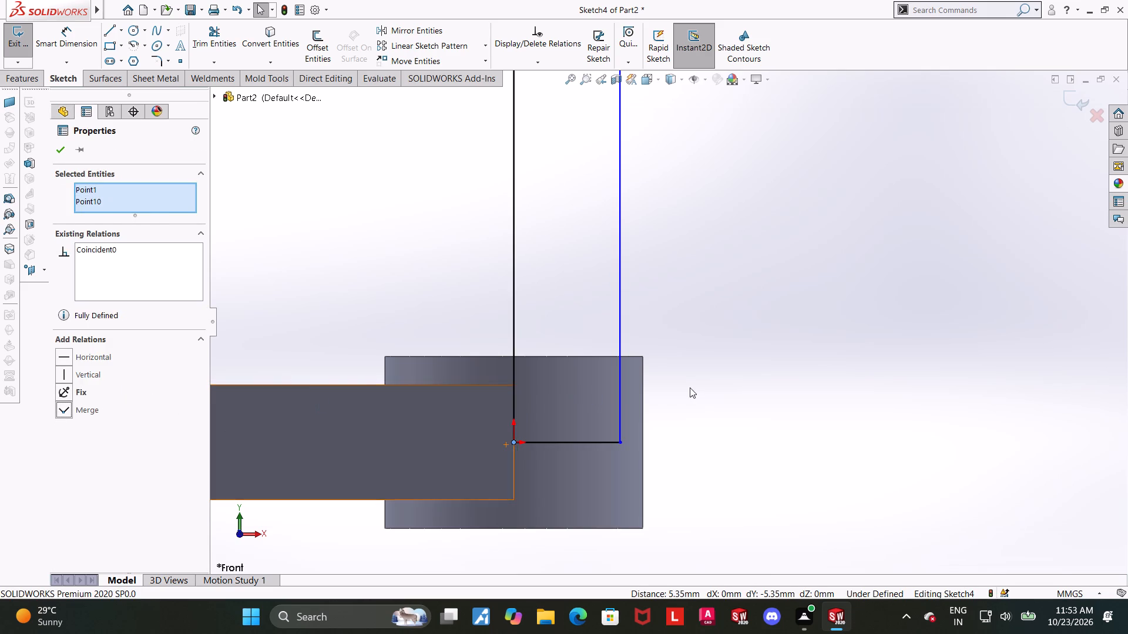
left_click(691, 387)
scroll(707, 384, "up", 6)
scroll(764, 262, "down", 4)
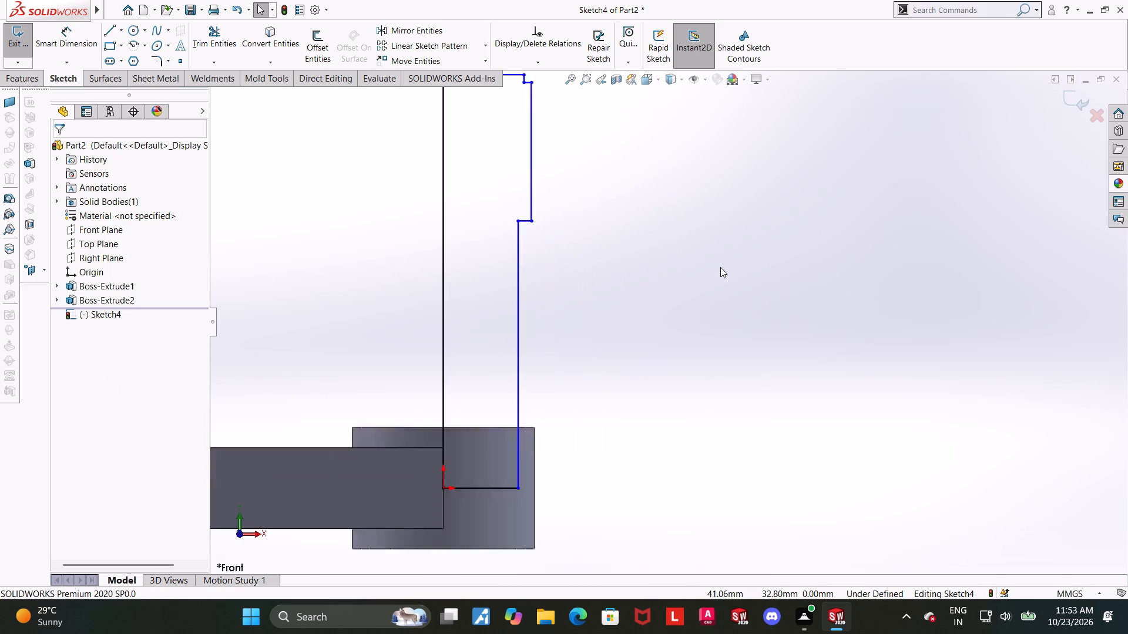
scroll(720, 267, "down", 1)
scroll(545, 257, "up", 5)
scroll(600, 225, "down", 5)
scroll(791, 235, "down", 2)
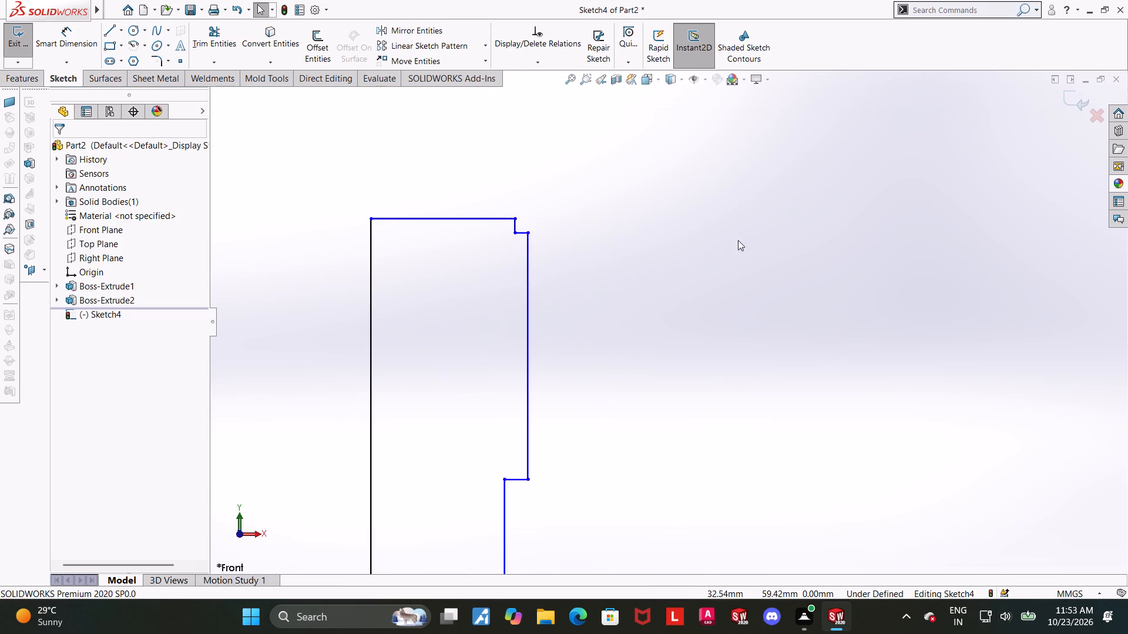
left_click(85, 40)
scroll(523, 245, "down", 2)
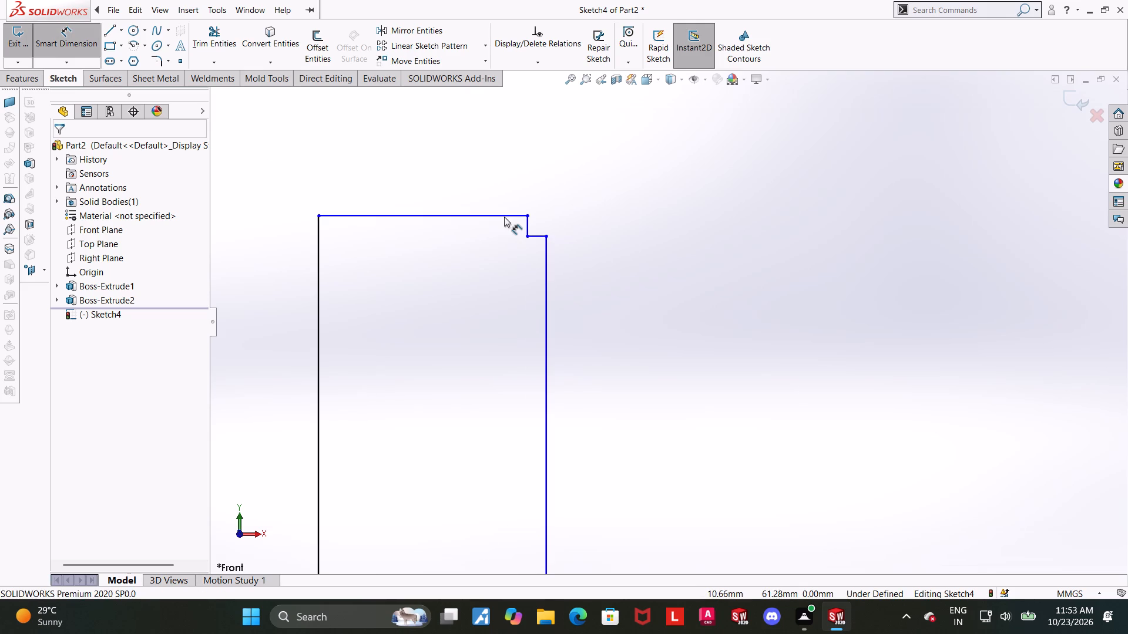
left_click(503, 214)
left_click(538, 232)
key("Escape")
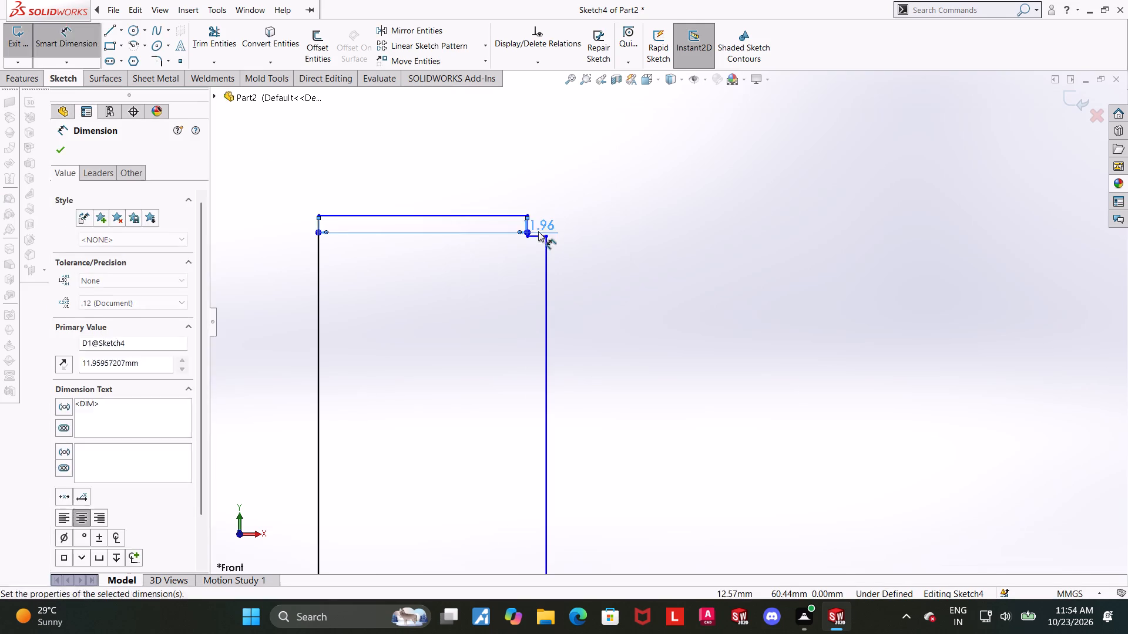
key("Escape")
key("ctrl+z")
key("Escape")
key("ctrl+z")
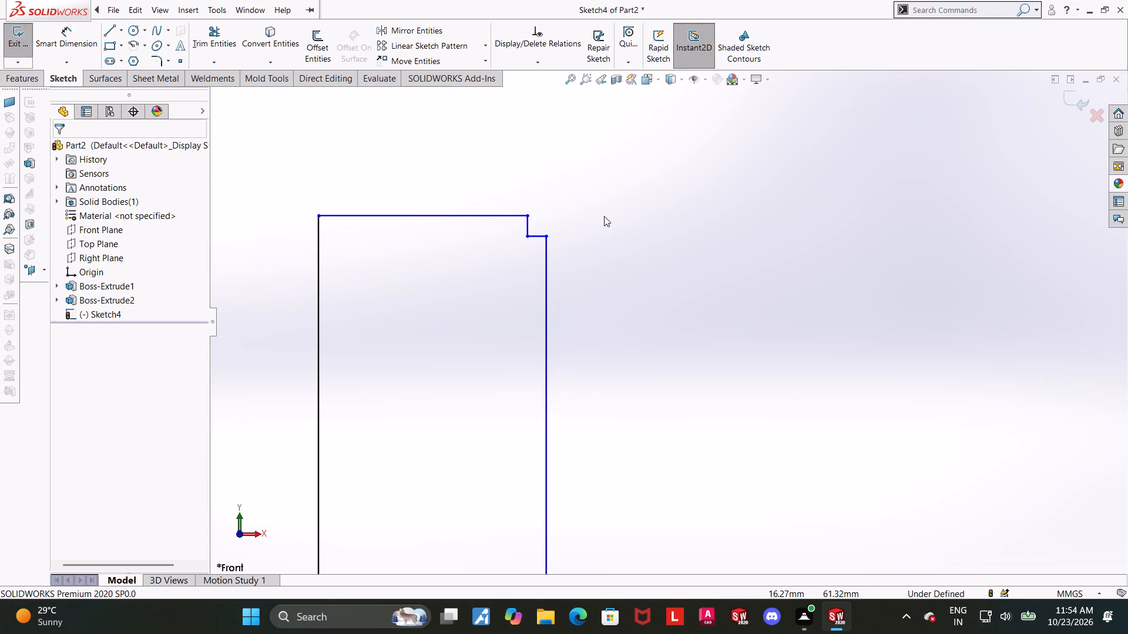
Dimension the vertical distance between the profile's top line and the small upper ledge as 3 mm.
left_click(45, 40)
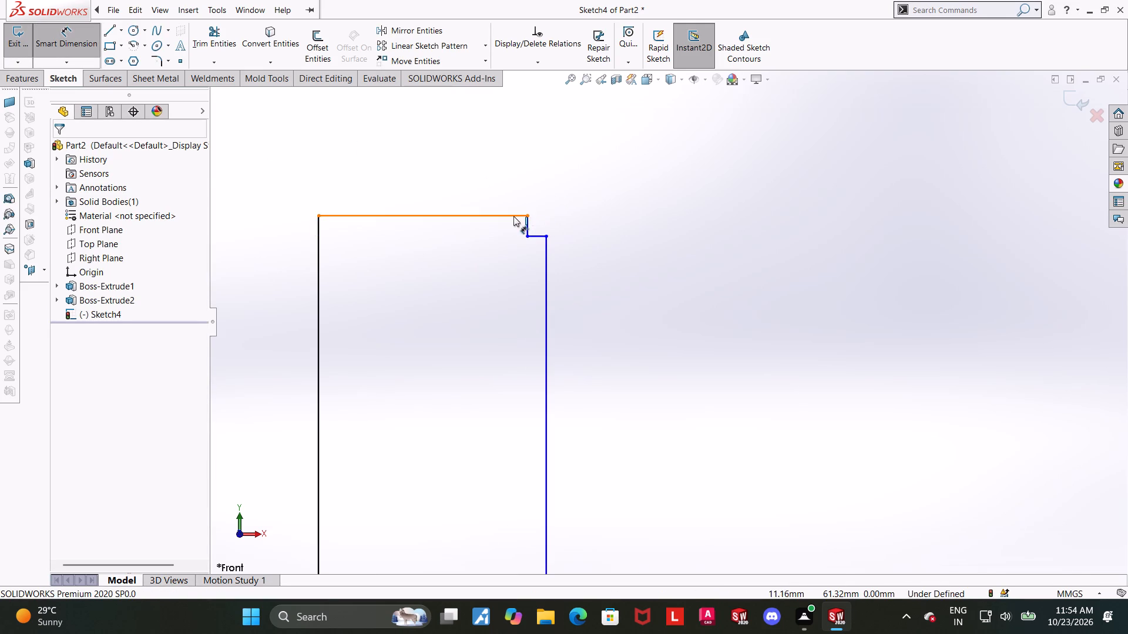
left_click(513, 216)
left_click(539, 236)
scroll(412, 210, "up", 2)
left_click(361, 249)
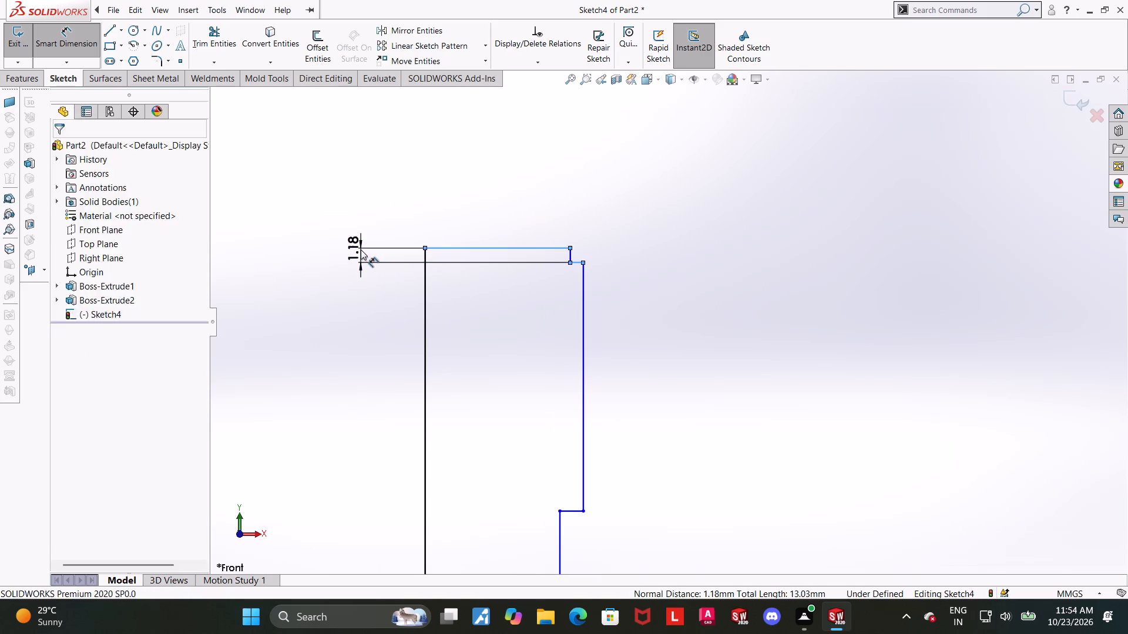
key("3")
key("Return")
key("Escape")
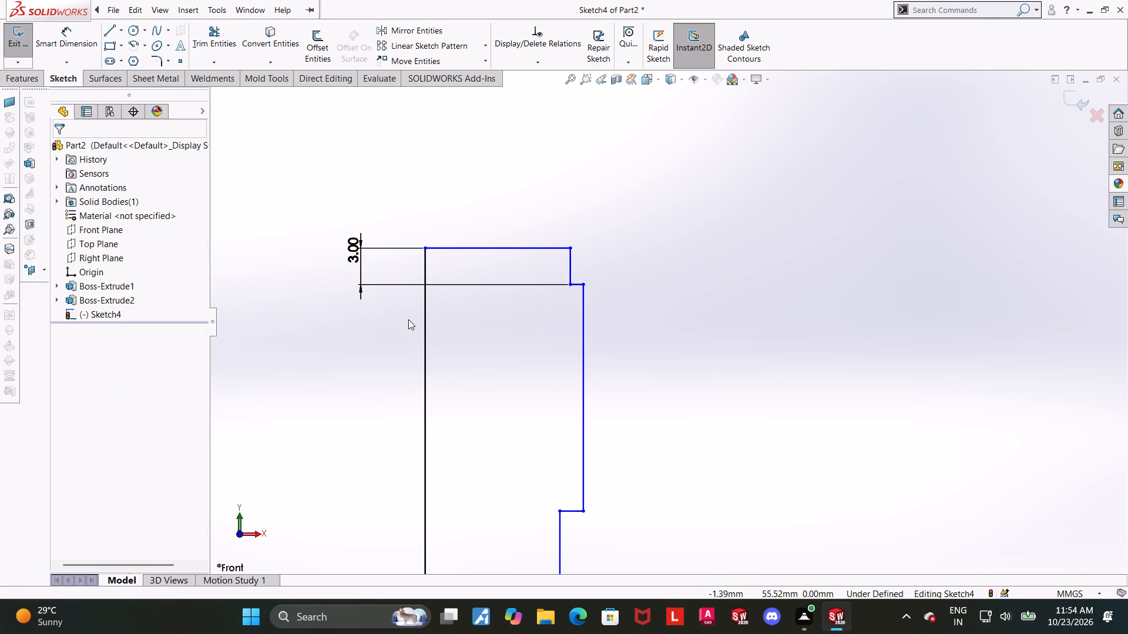
scroll(693, 331, "up", 2)
scroll(681, 387, "down", 1)
key("Escape")
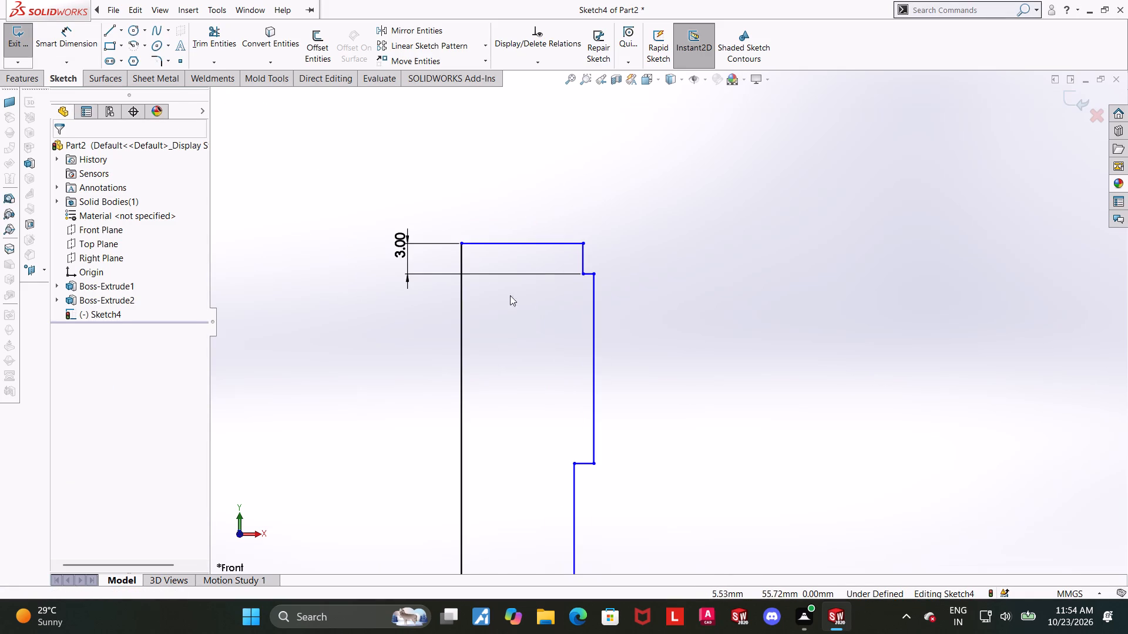
Dimension the overall height from the round boss's bottom edge to the profile's top line as 74 mm.
left_click(62, 38)
scroll(619, 205, "up", 3)
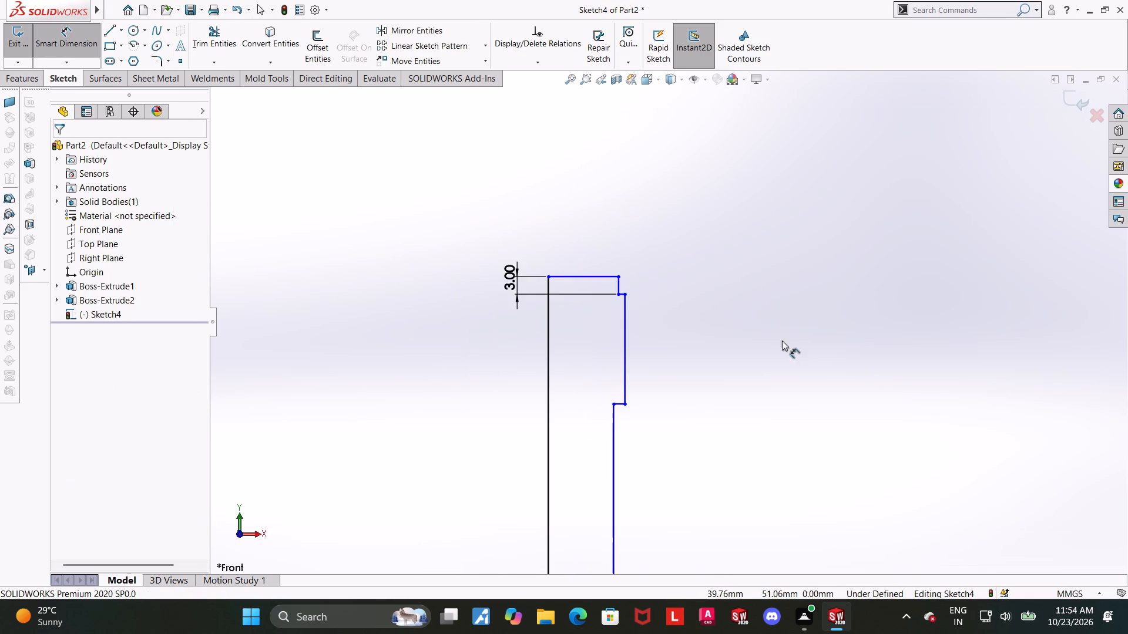
scroll(764, 356, "up", 3)
scroll(729, 416, "up", 1)
scroll(722, 424, "down", 2)
left_click(583, 234)
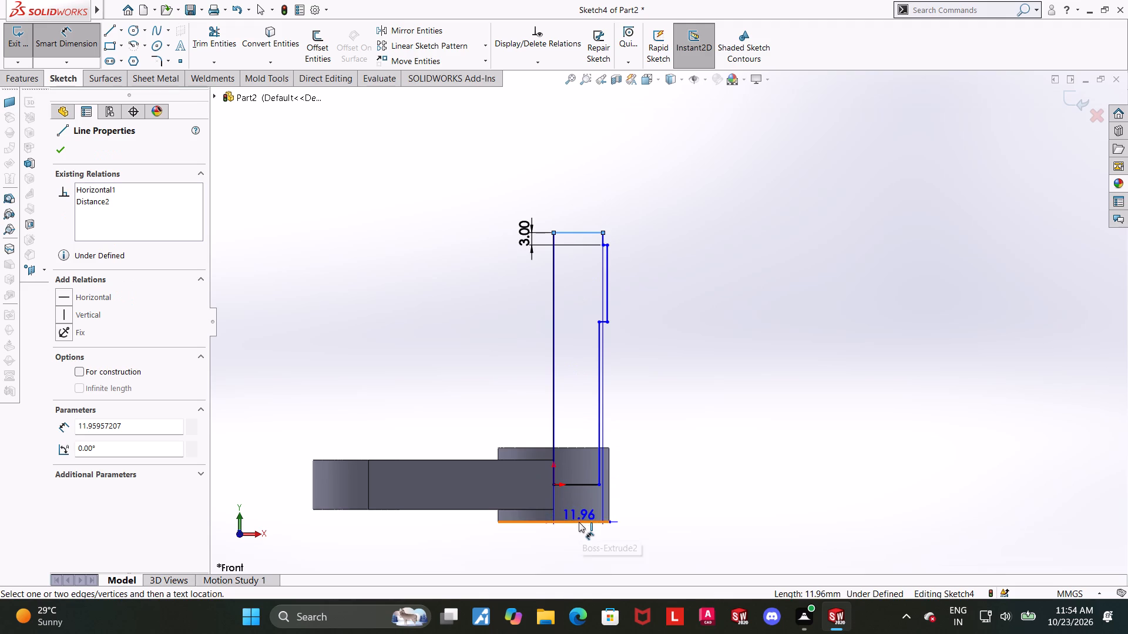
left_click(579, 522)
left_click(697, 480)
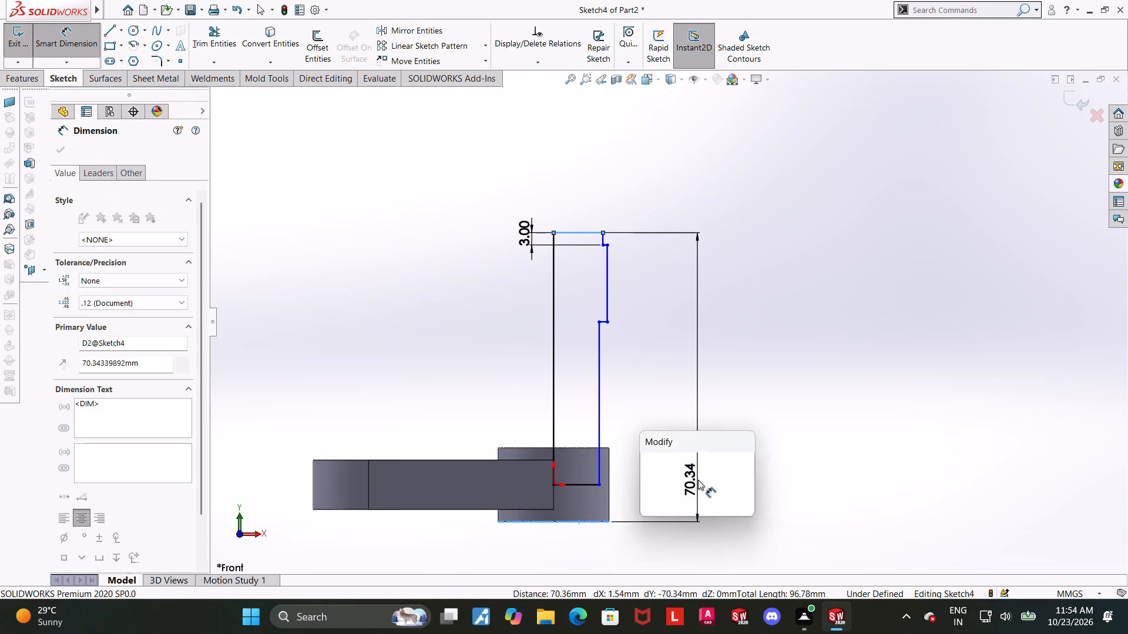
type("74")
key("Return")
key("Escape")
left_click(824, 151)
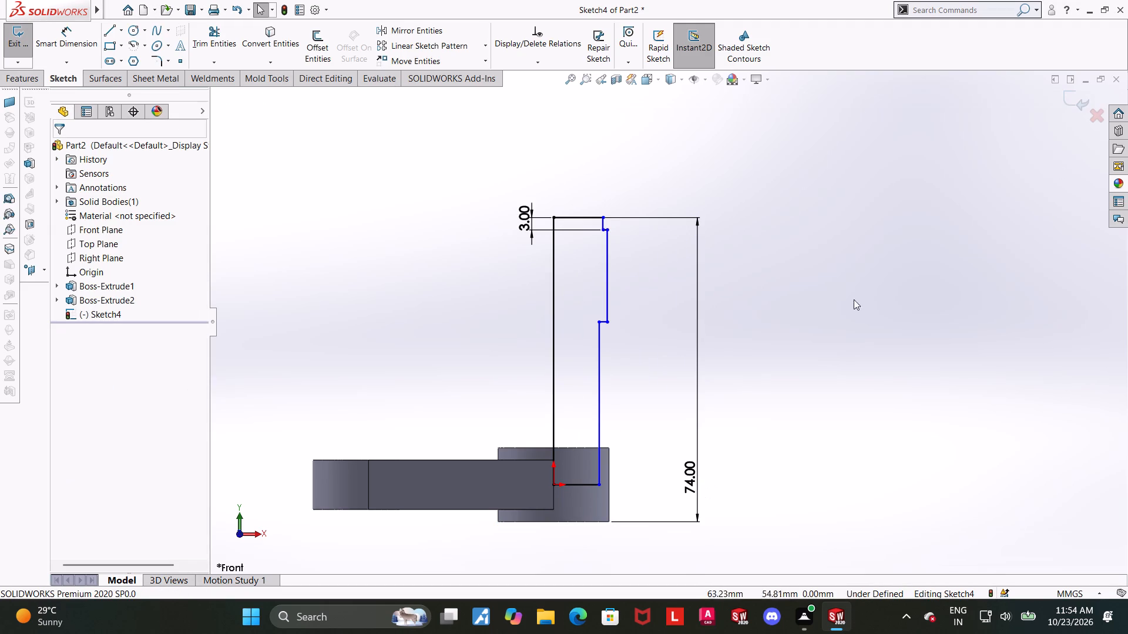
Dimension the outer vertical line of the profile's upper collar as 18 mm long.
scroll(878, 332, "down", 2)
left_click(69, 43)
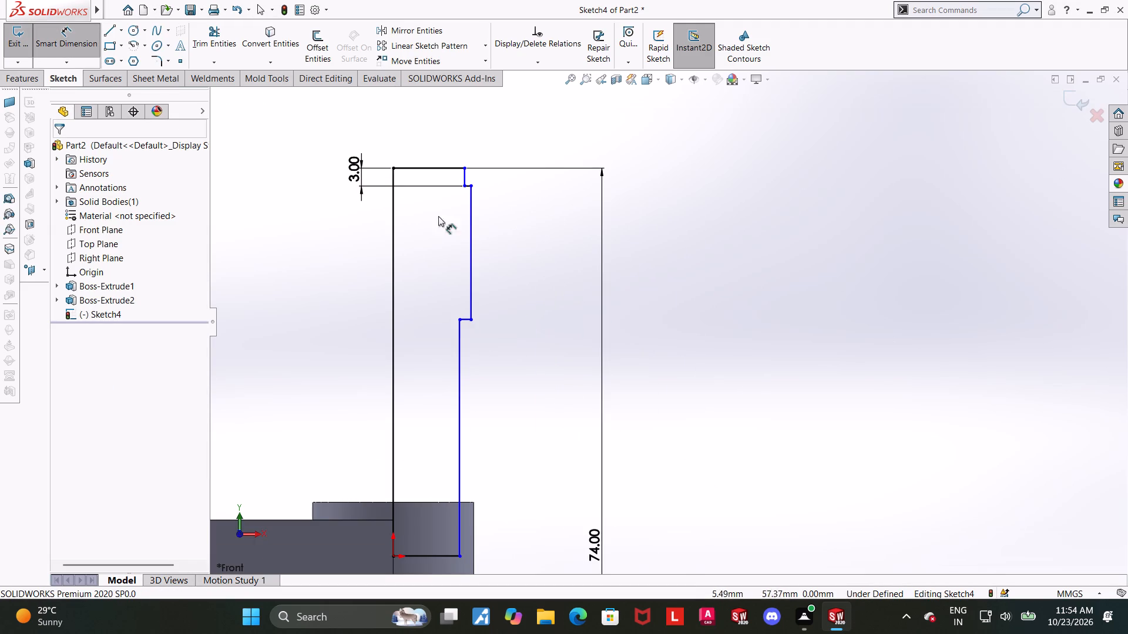
left_click(471, 228)
left_click(522, 236)
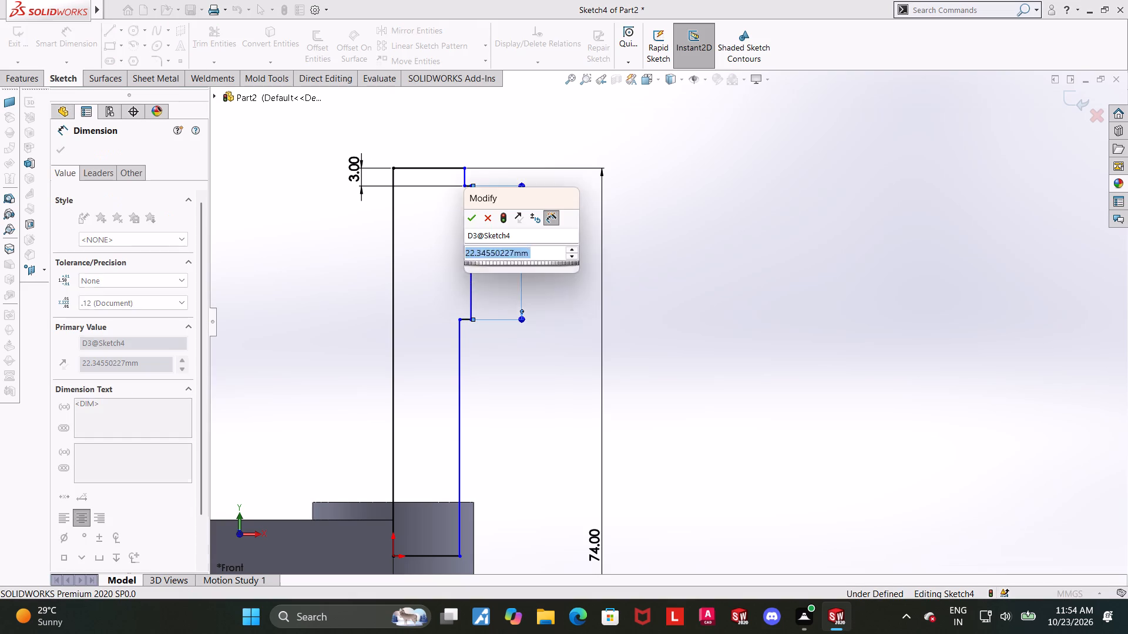
type("18")
key("Return")
key("Escape")
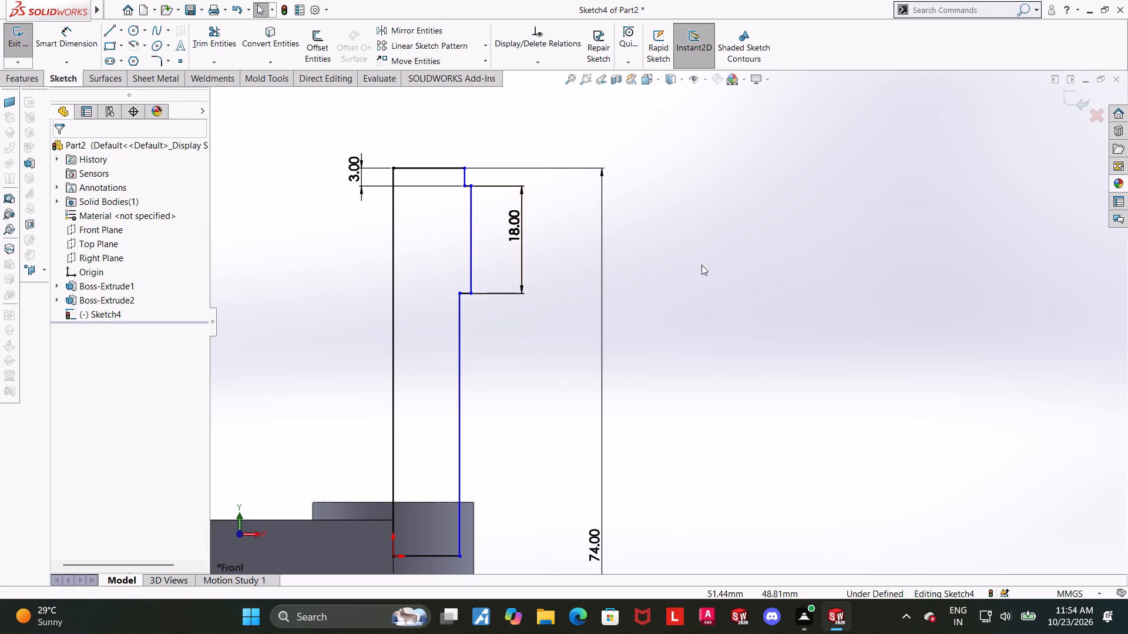
left_click(701, 265)
Make the upper collar's outer vertical line collinear with the round boss's outer side edge.
scroll(690, 245, "up", 1)
left_click(667, 332)
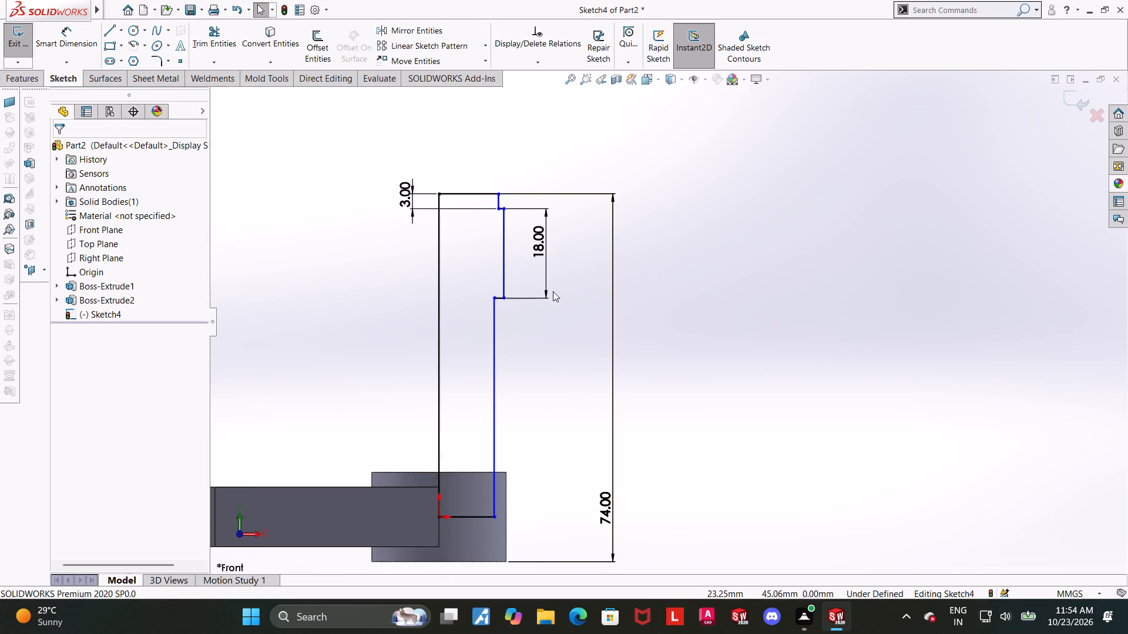
left_click(501, 272)
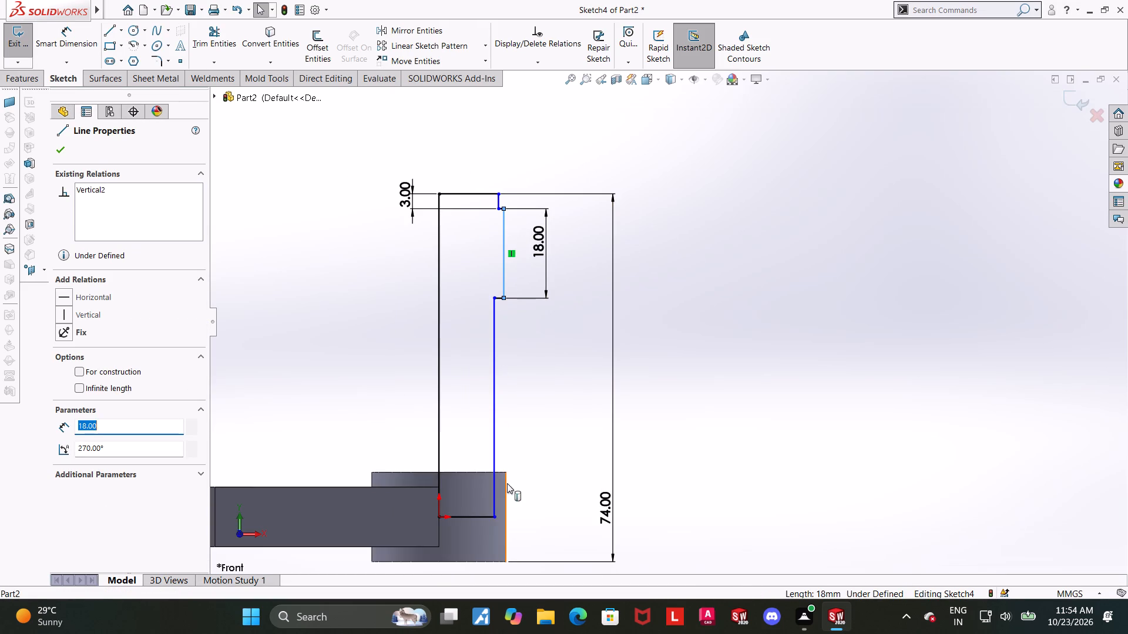
left_click(507, 483, "ctrl")
left_click(61, 361)
left_click(860, 339)
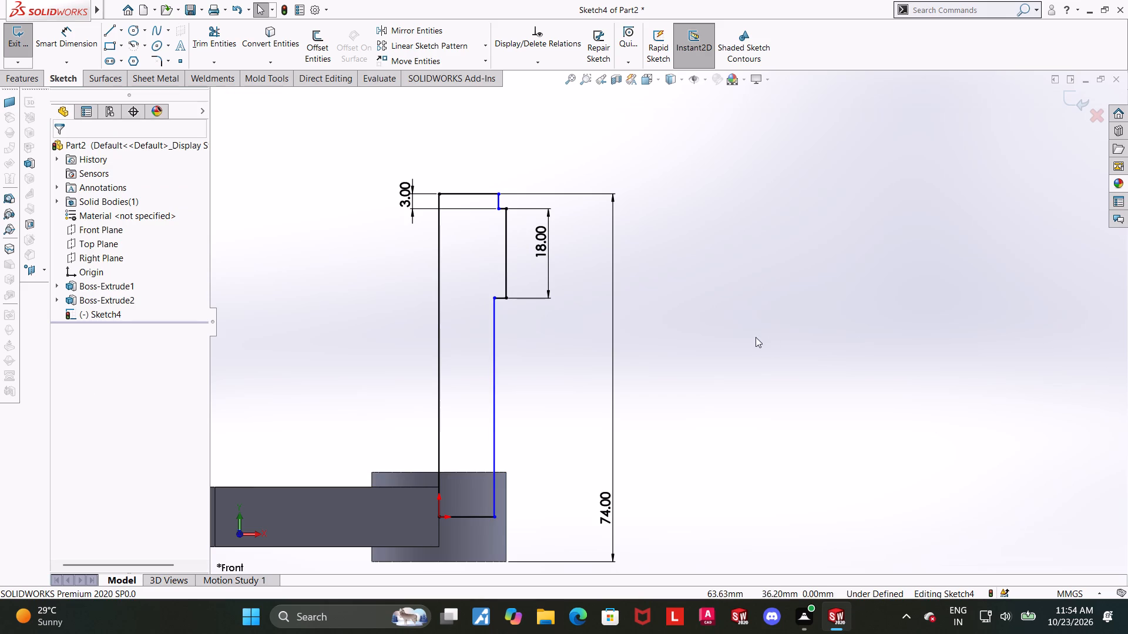
Dimension the horizontal distance between the profile's inner vertical line and its lower outer vertical line as 12.5 mm.
scroll(717, 385, "up", 1)
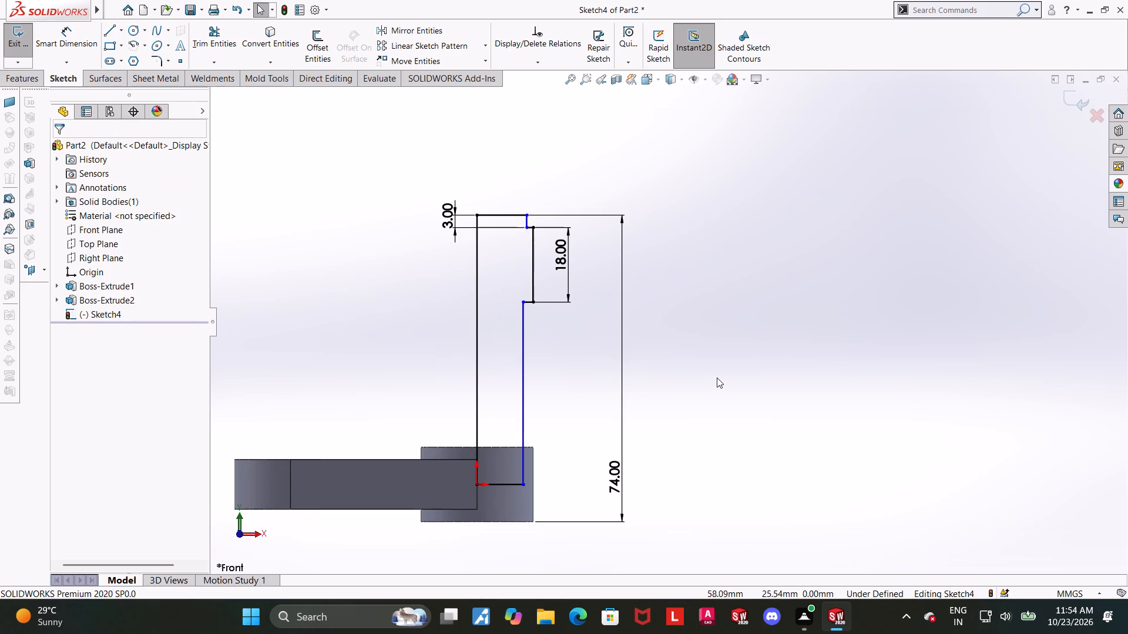
scroll(717, 377, "up", 1)
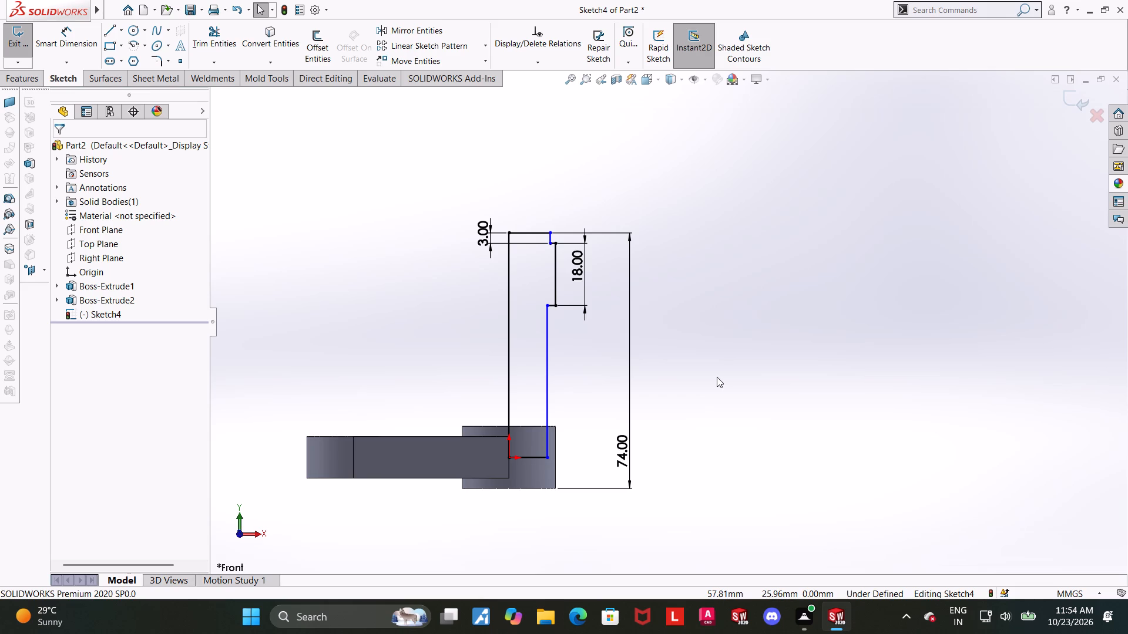
scroll(668, 359, "up", 2)
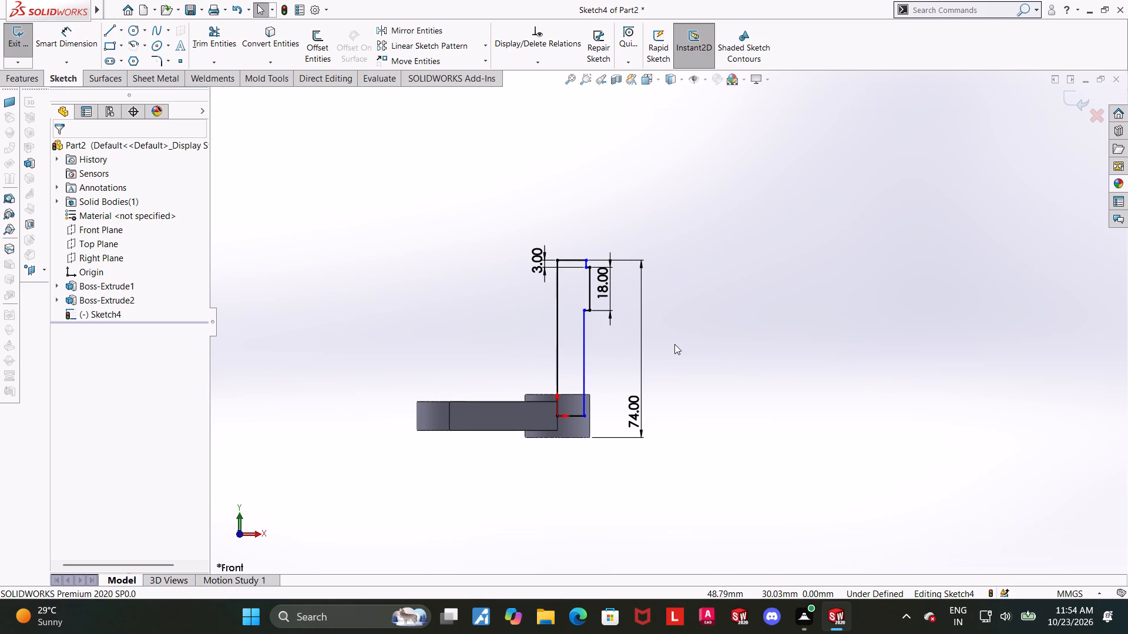
scroll(674, 344, "down", 2)
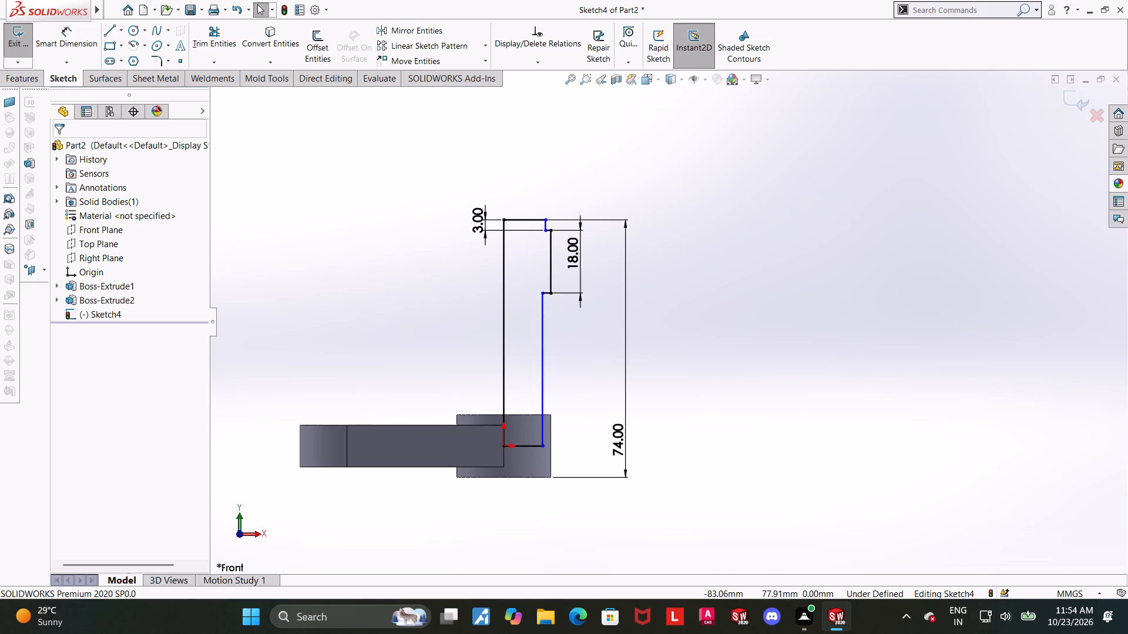
left_click(76, 36)
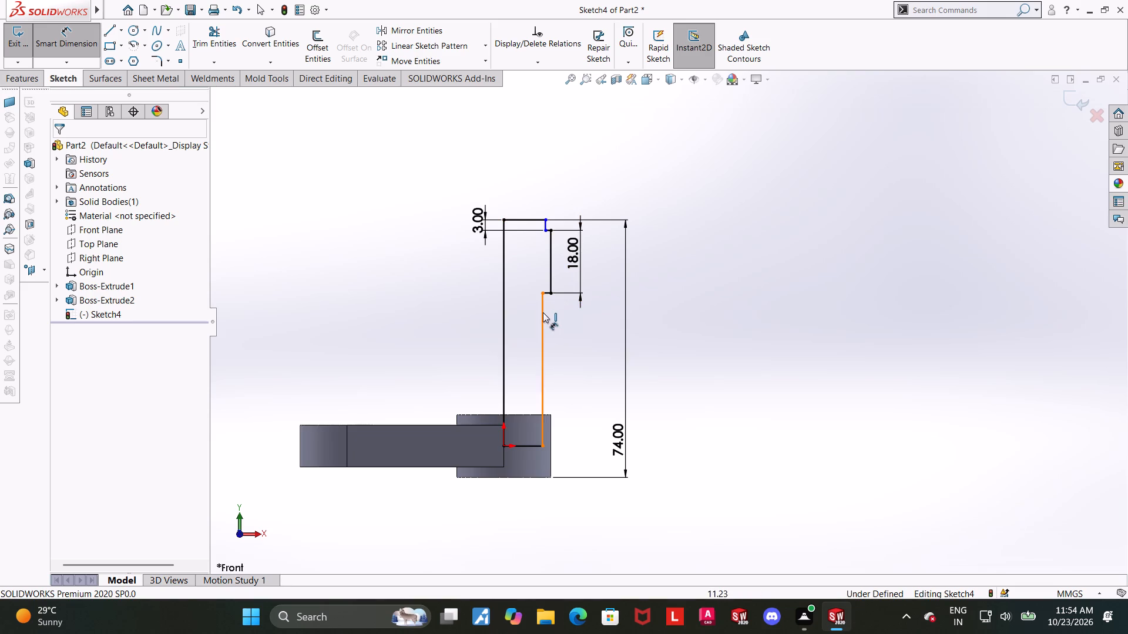
left_click(543, 312)
left_click(502, 305)
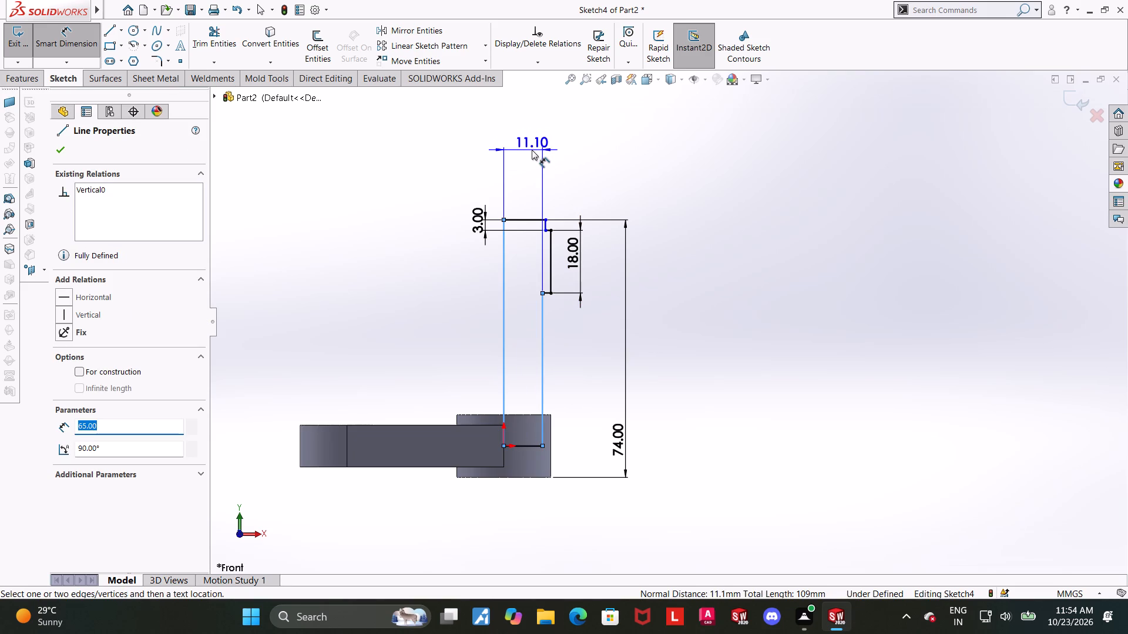
left_click(532, 150)
type("12.5")
key("Return")
key("Escape")
left_click(782, 292)
Make the short vertical line above the collar collinear with the long outer vertical line below it.
scroll(617, 252, "down", 2)
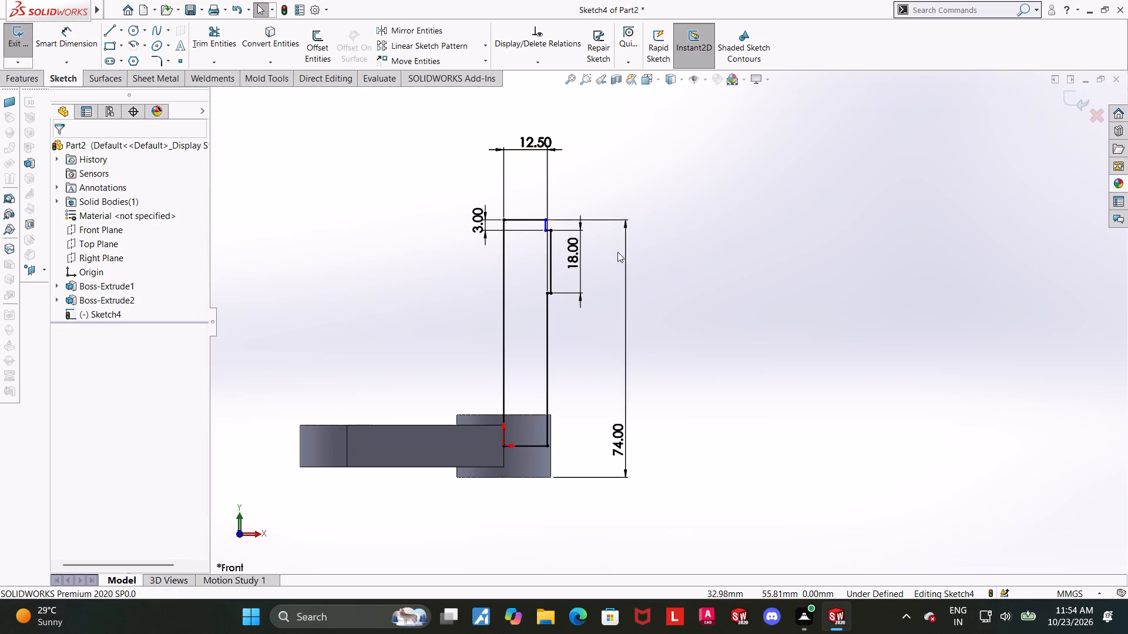
scroll(617, 252, "down", 2)
left_click(478, 215)
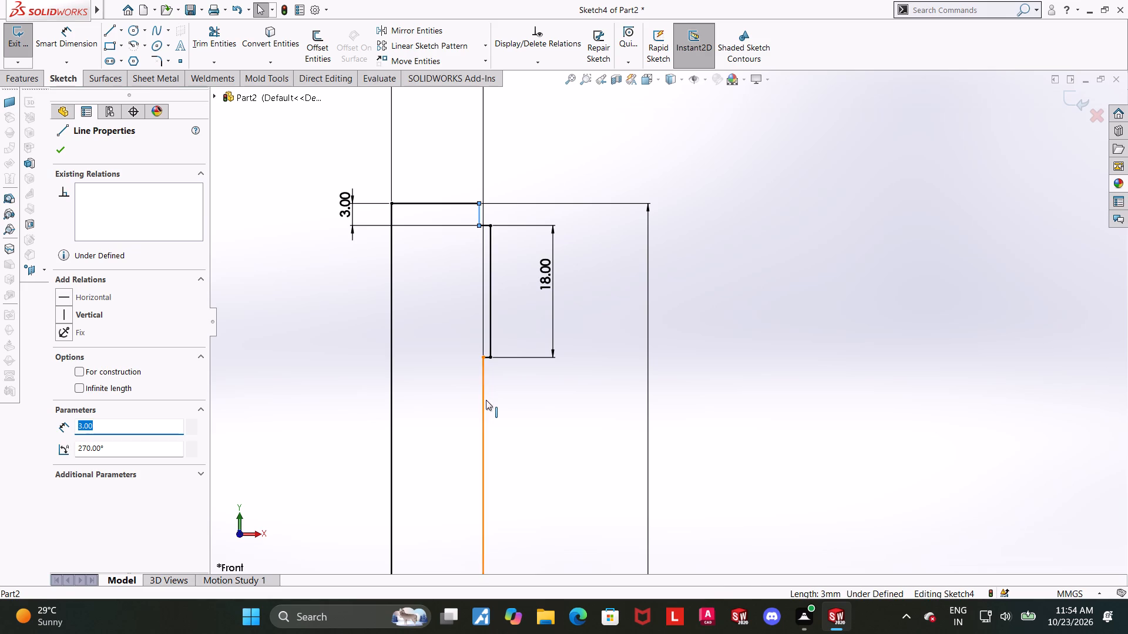
left_click(485, 400, "ctrl")
left_click(70, 396)
left_click(956, 370)
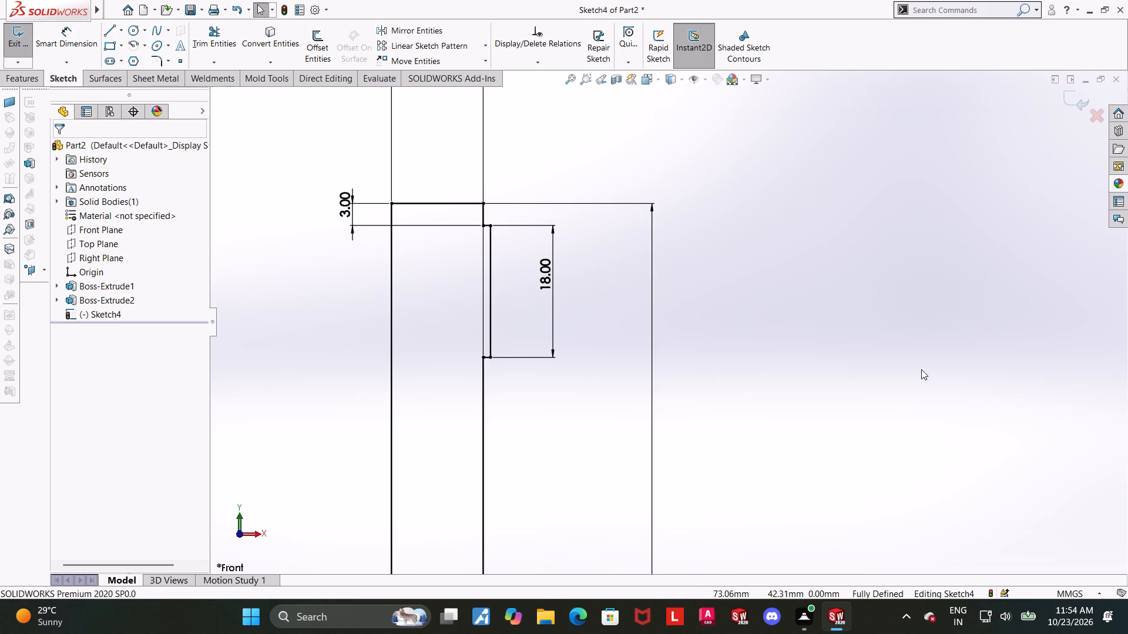
Exit the completed stepped profile sketch.
scroll(921, 369, "up", 5)
left_click(844, 375)
middle_click_drag(723, 377, 720, 380)
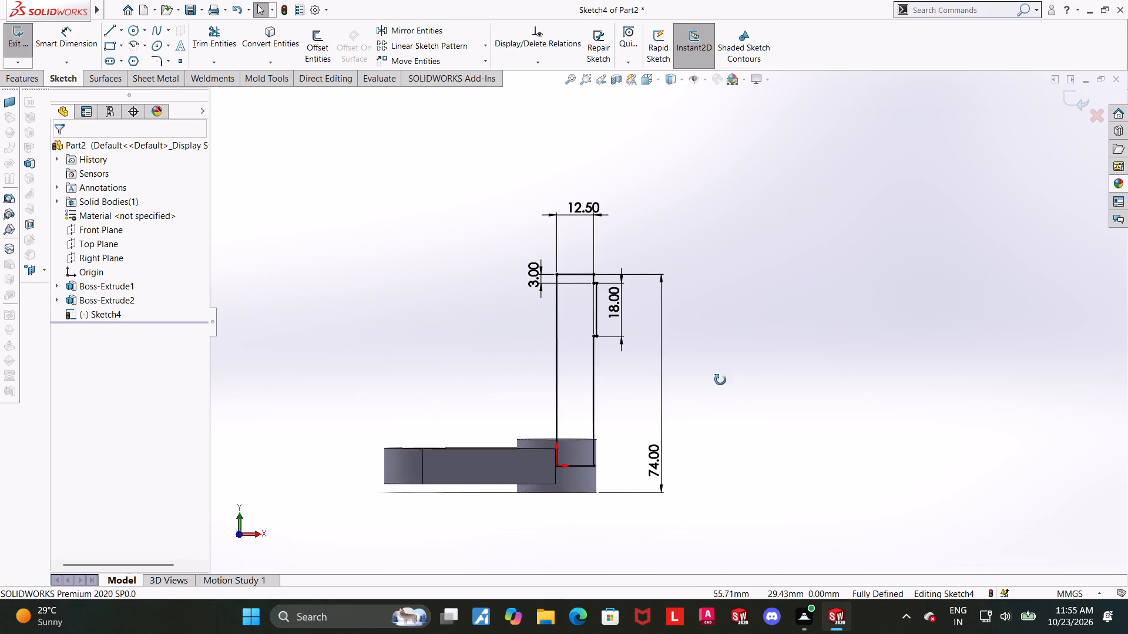
middle_click_drag(720, 380, 717, 427)
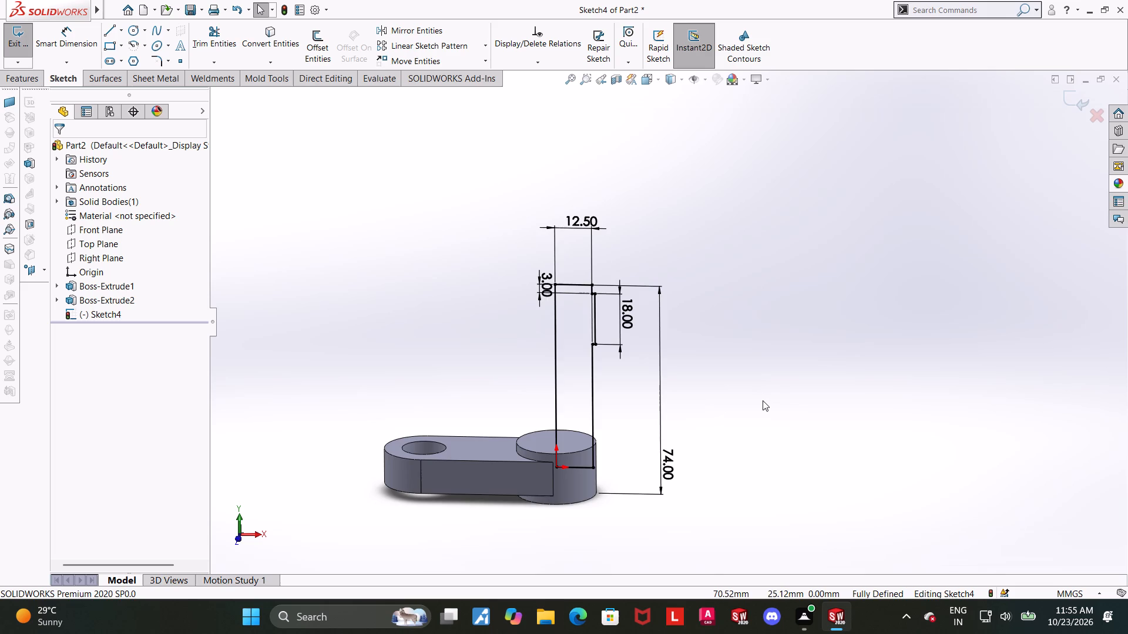
scroll(763, 400, "up", 1)
scroll(644, 369, "down", 2)
left_click(1065, 90)
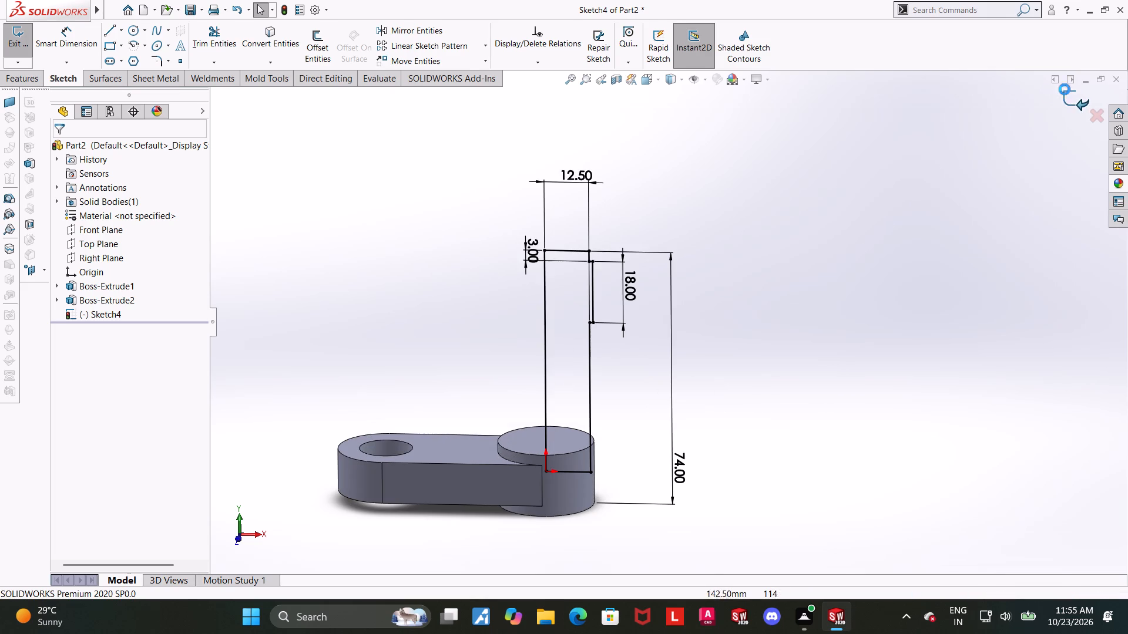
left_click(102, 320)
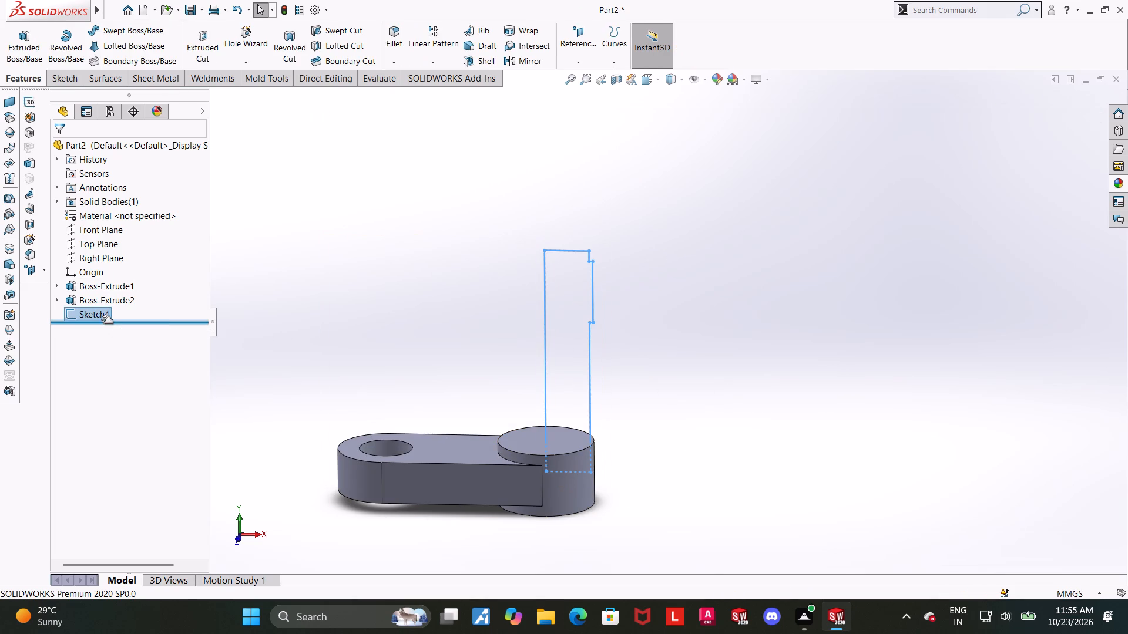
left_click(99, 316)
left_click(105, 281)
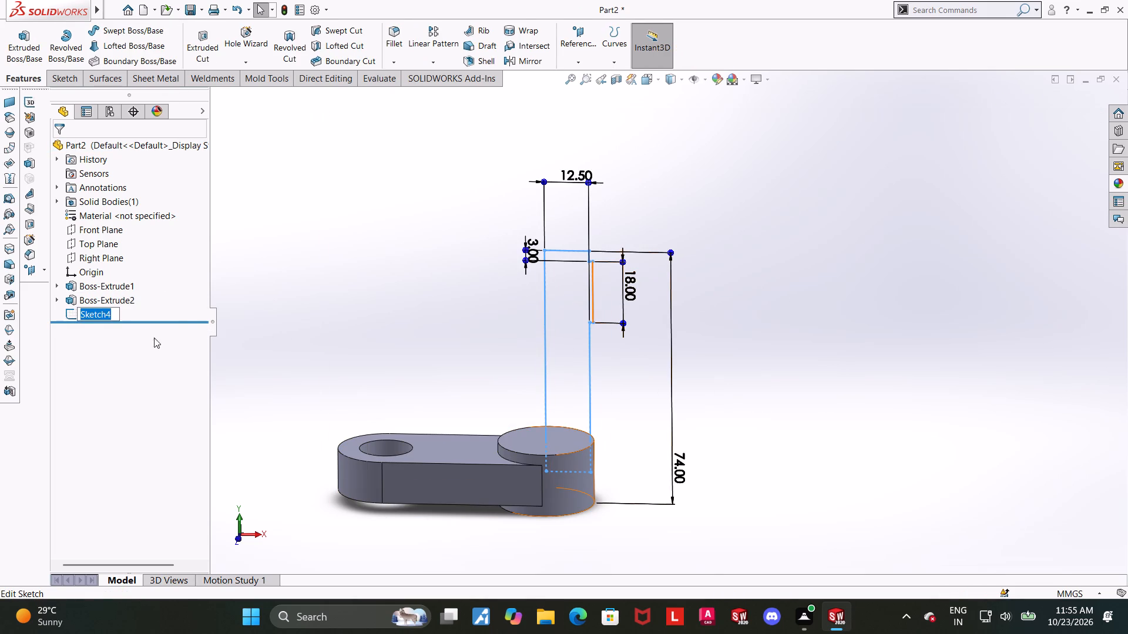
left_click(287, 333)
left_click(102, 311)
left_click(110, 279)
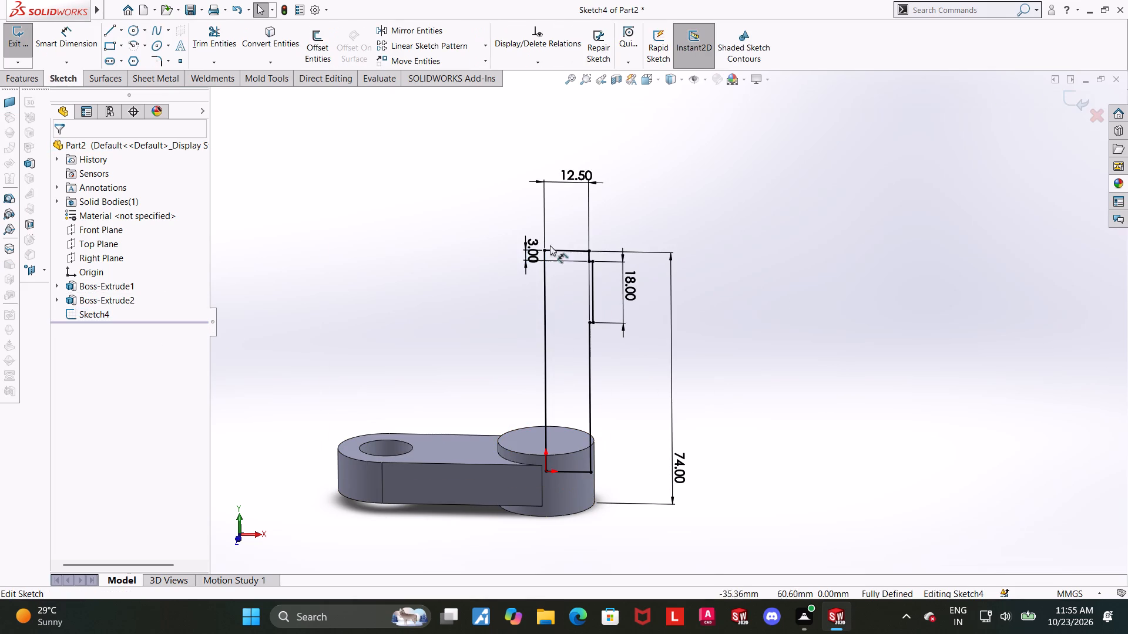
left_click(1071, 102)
Revolve the stepped profile 360 degrees about its long inner vertical line, merged with the existing body.
left_click(63, 38)
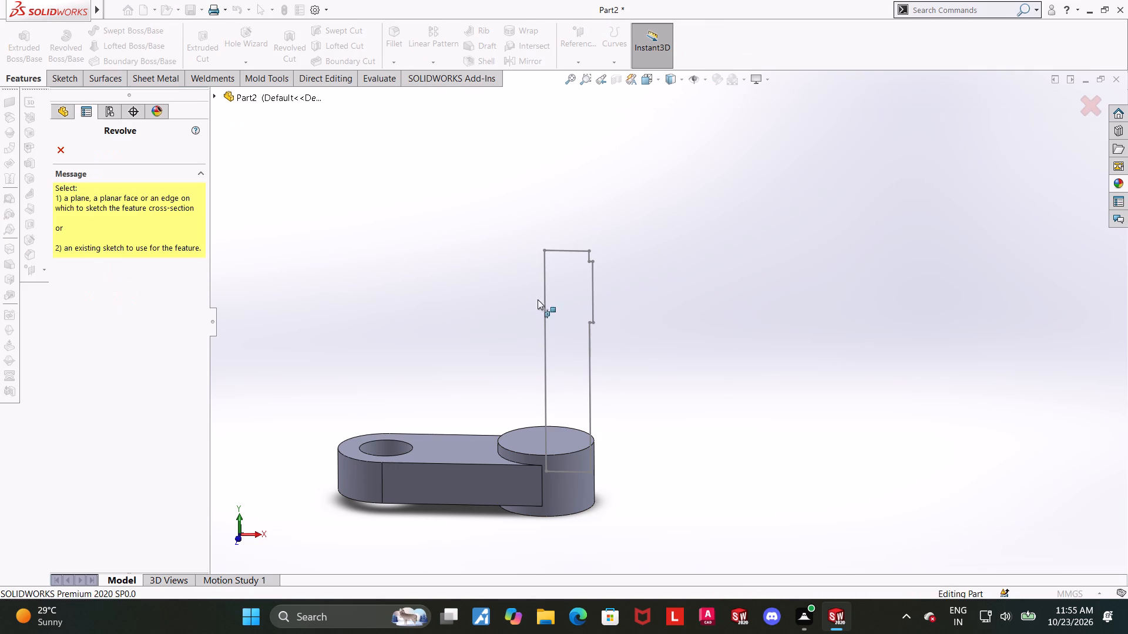
left_click(542, 307)
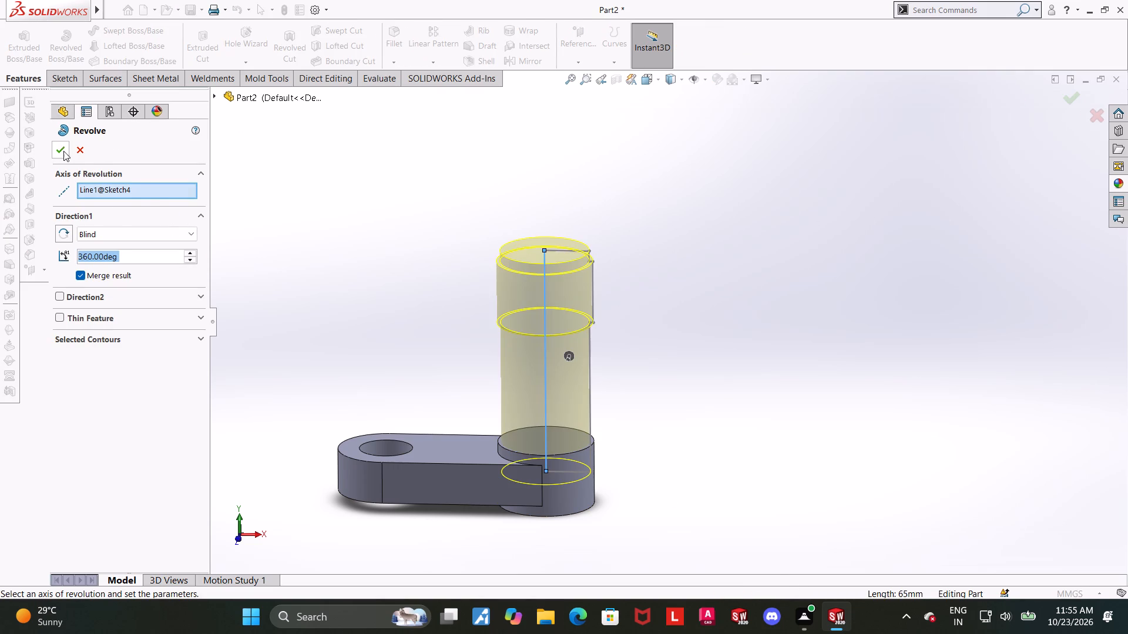
left_click(63, 151)
left_click(446, 214)
middle_click_drag(640, 336, 627, 247)
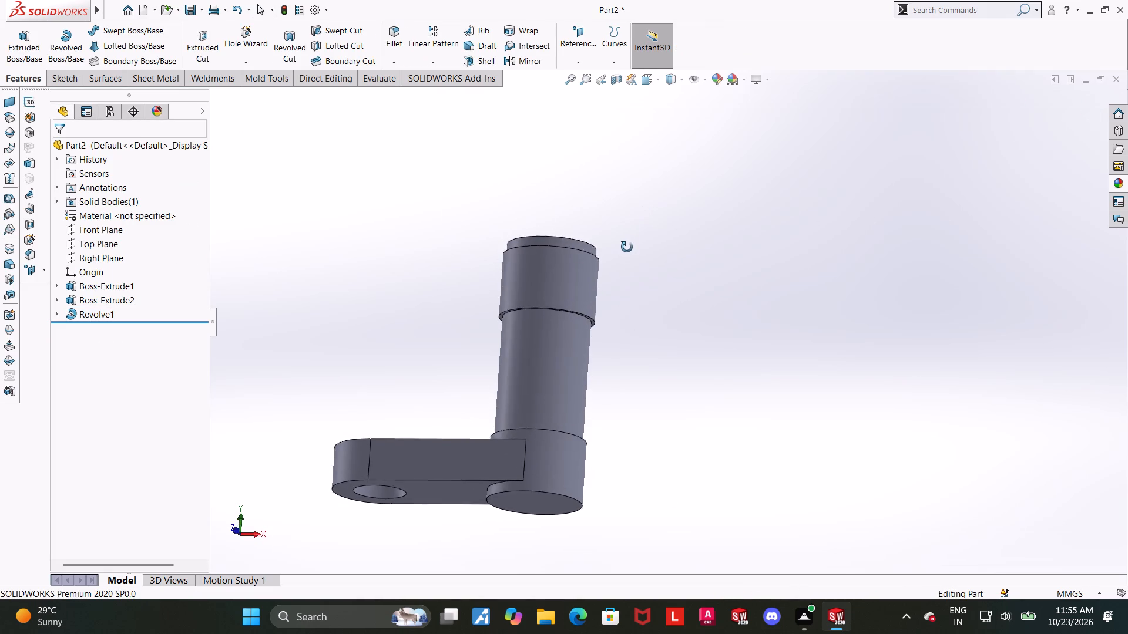
middle_click_drag(627, 247, 634, 319)
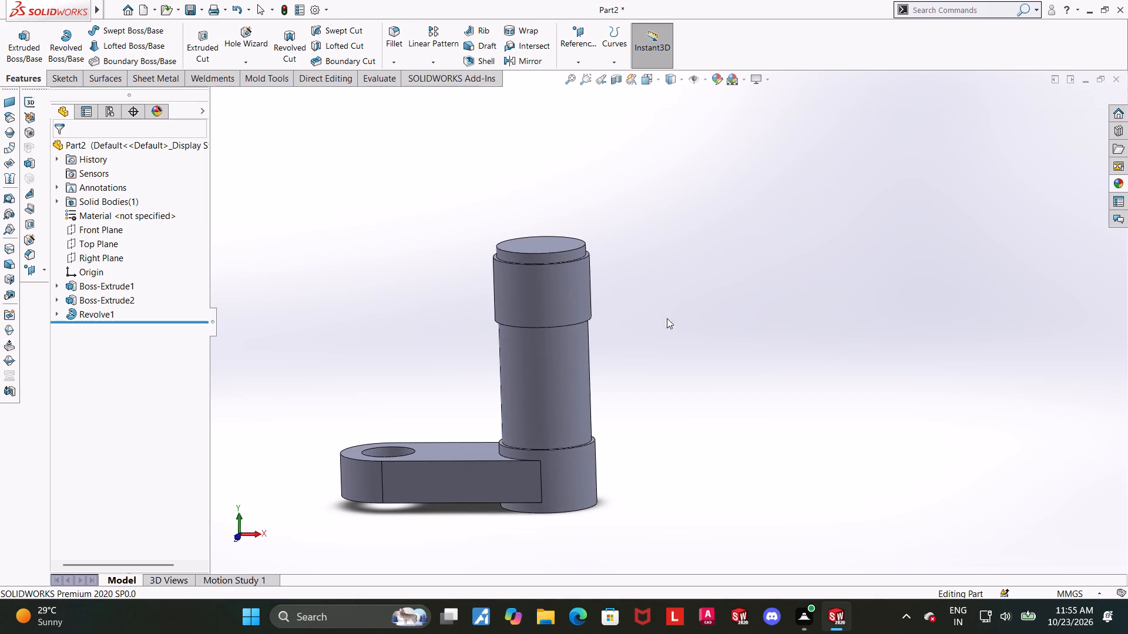
Review the revolved pin's feature settings without editing them.
left_click(90, 316)
left_click(96, 282)
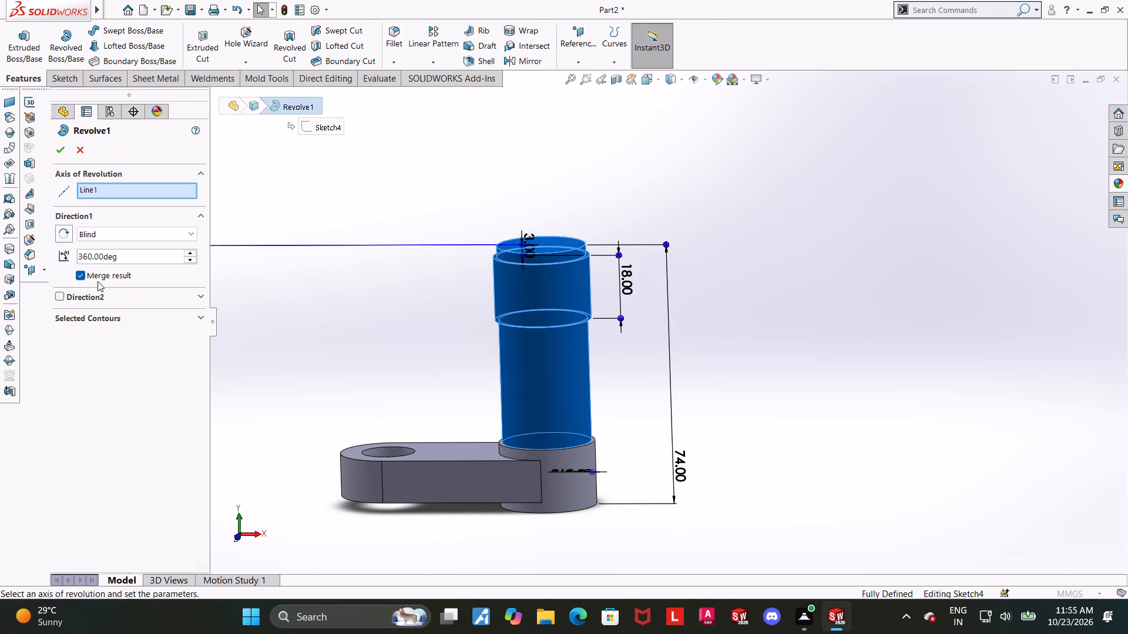
left_click(66, 143)
left_click(924, 356)
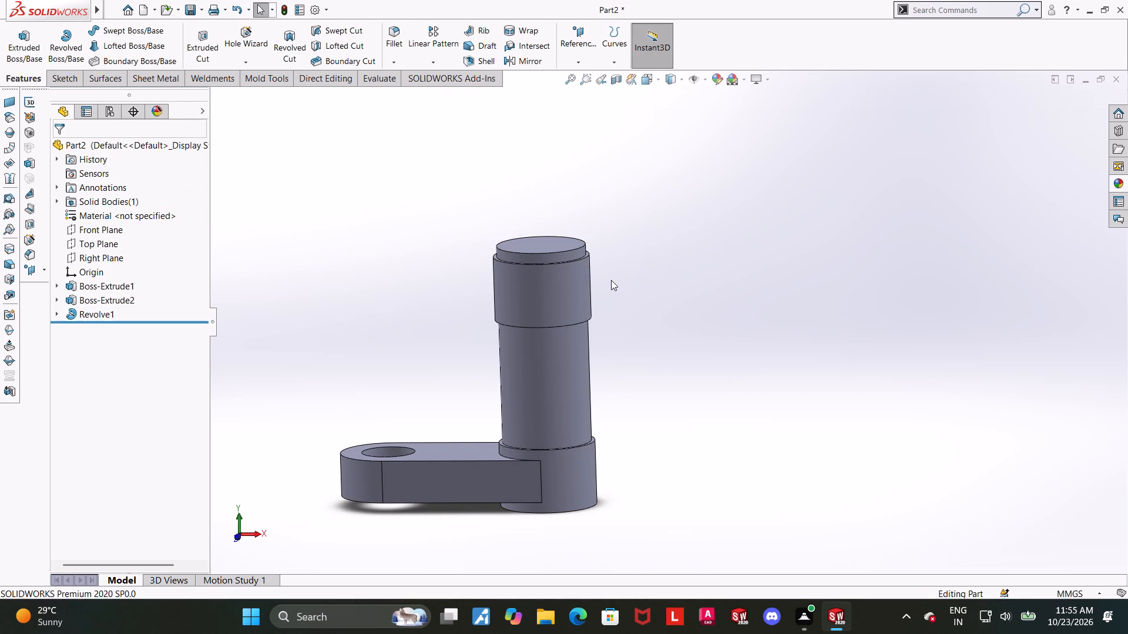
Examine the stepped pin and link body from several angles, including the underside.
middle_click_drag(615, 392, 714, 419)
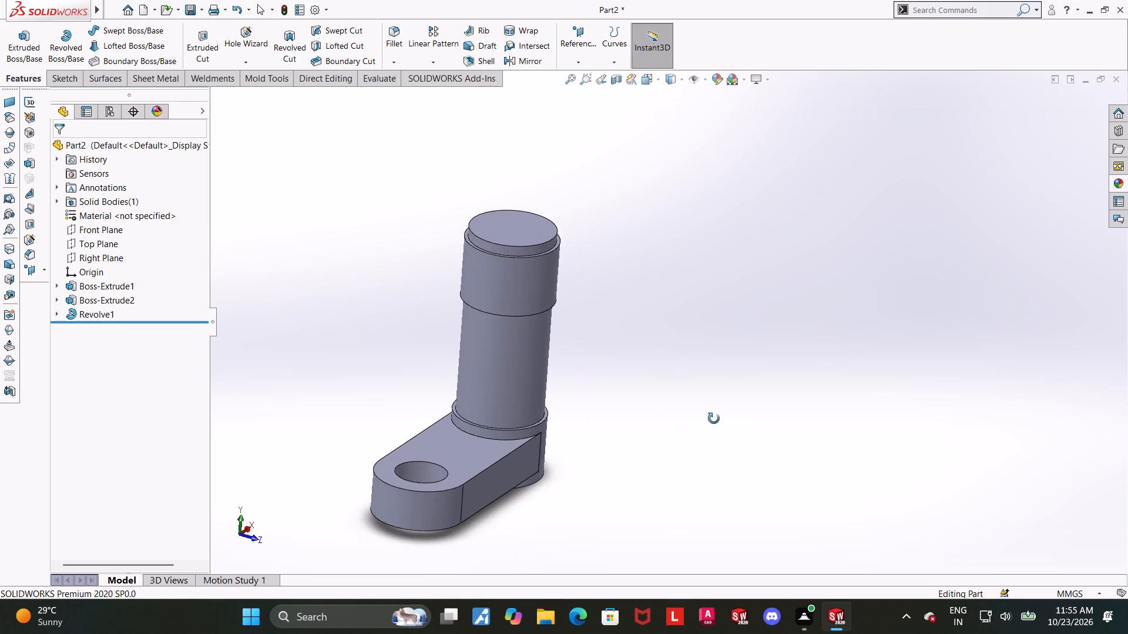
middle_click_drag(714, 419, 687, 426)
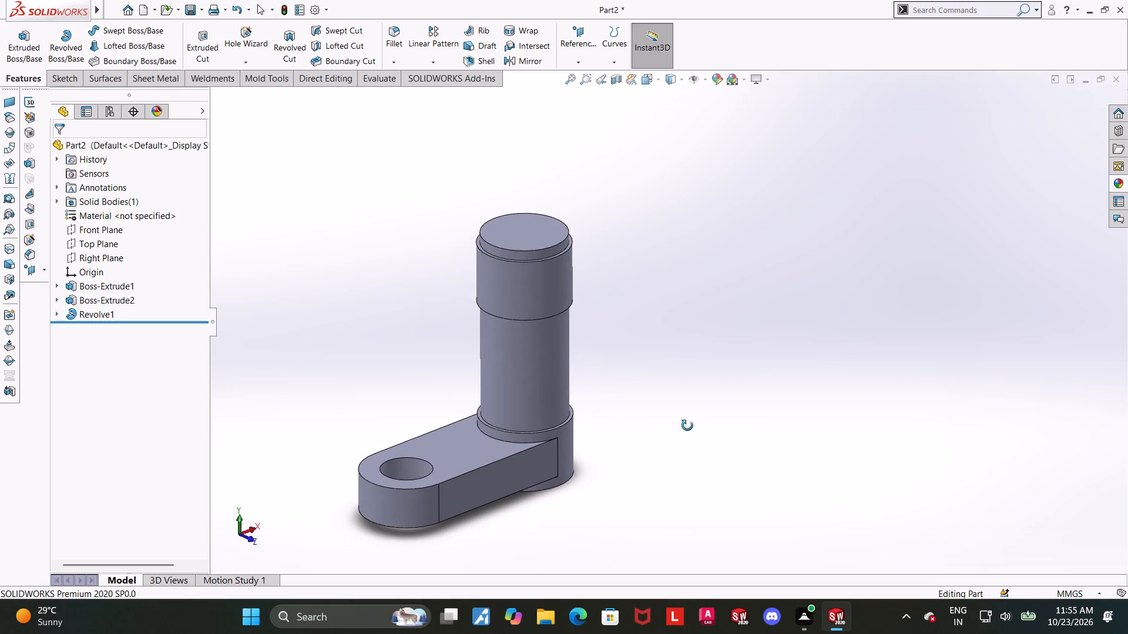
middle_click_drag(687, 426, 681, 429)
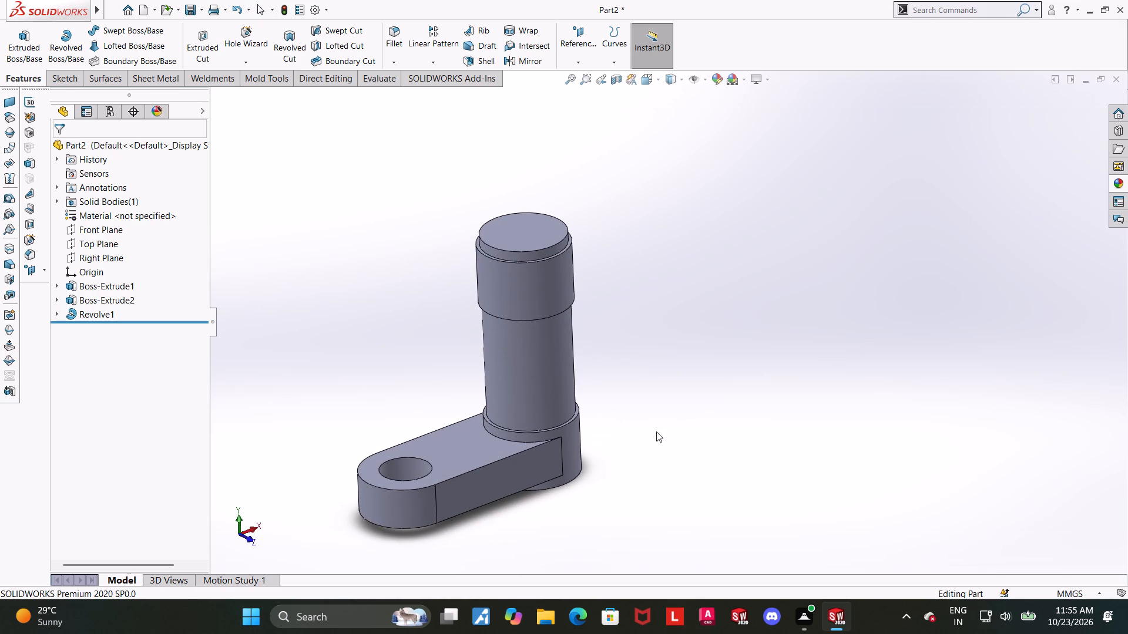
middle_click_drag(640, 436, 655, 449)
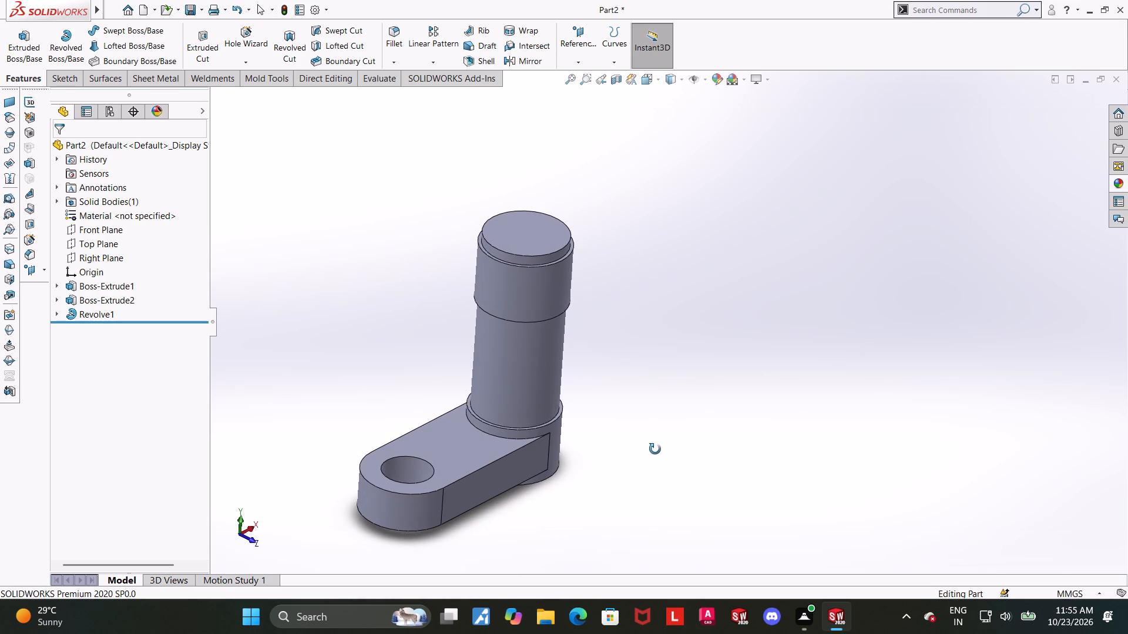
middle_click_drag(655, 449, 629, 438)
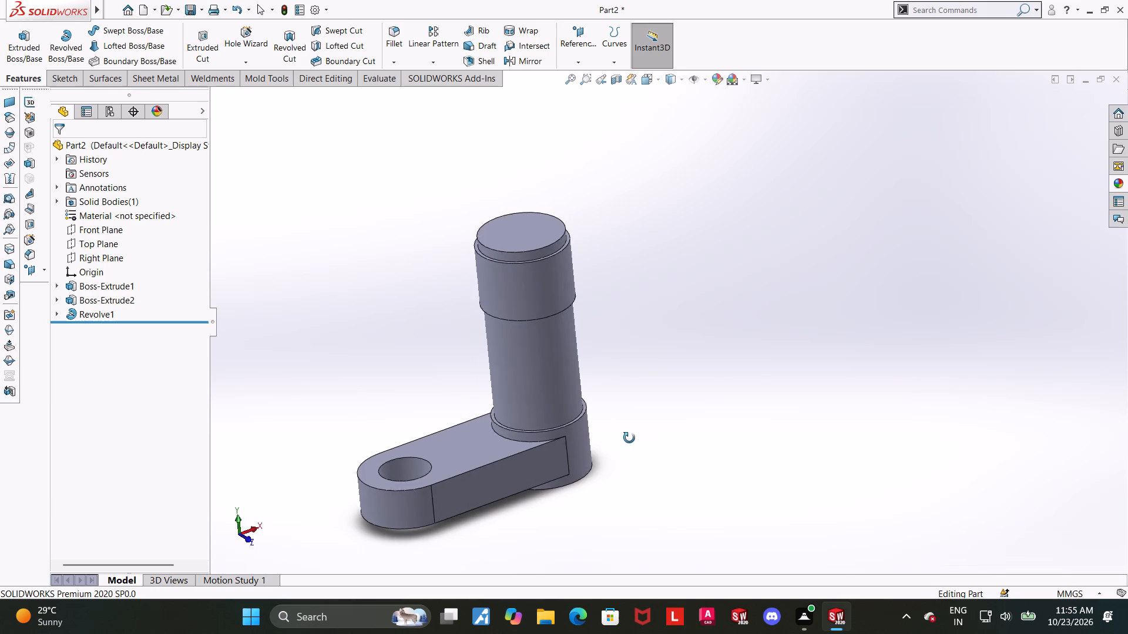
middle_click_drag(629, 438, 560, 311)
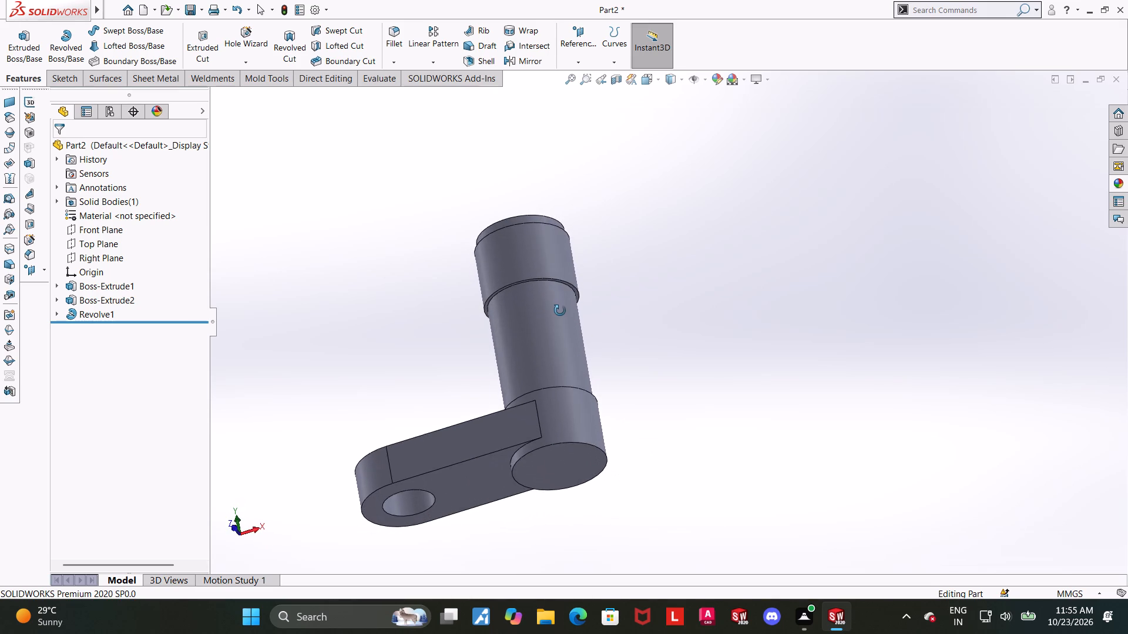
middle_click_drag(560, 311, 603, 541)
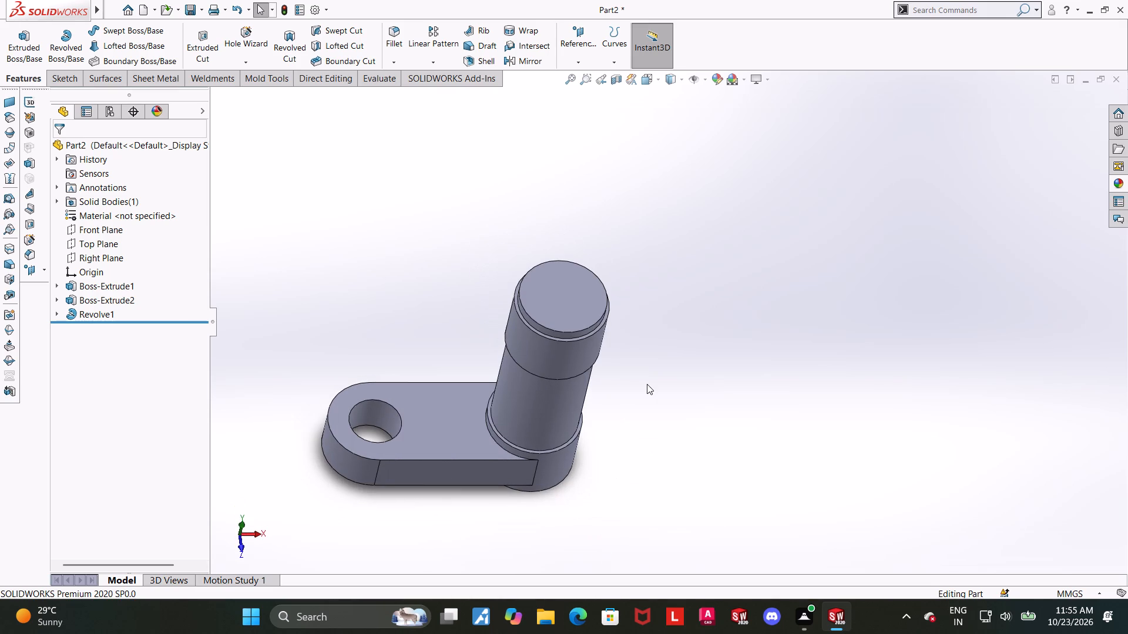
Start a sketch on the pin's top face and draw a circle centred on the origin, inside the face's outer edge.
middle_click_drag(649, 396, 652, 439)
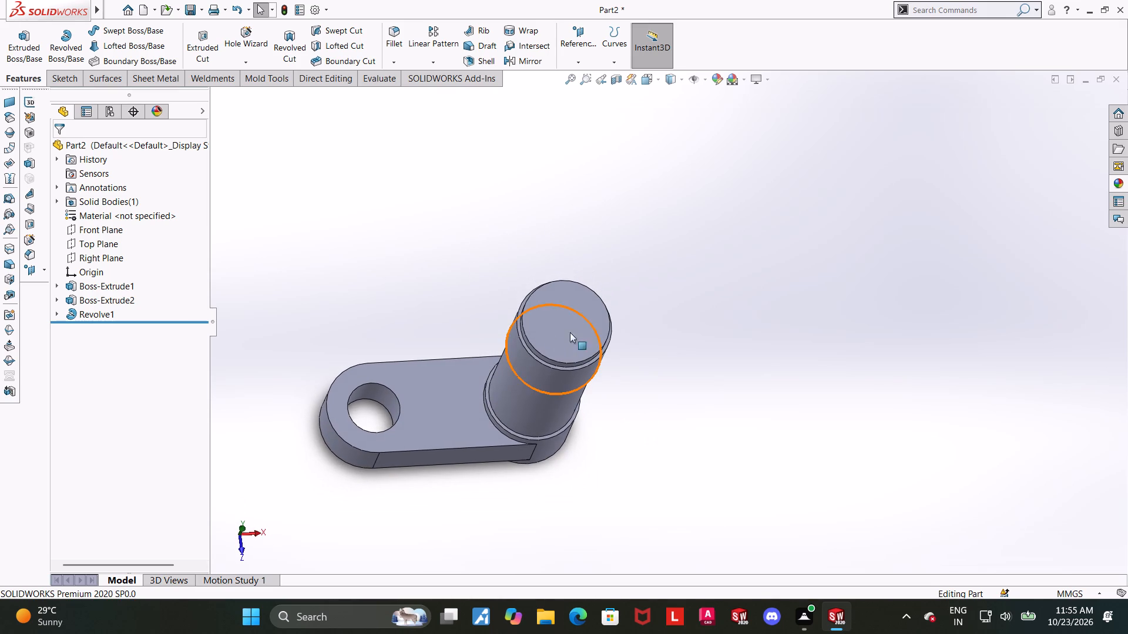
left_click(586, 323)
left_click(637, 288)
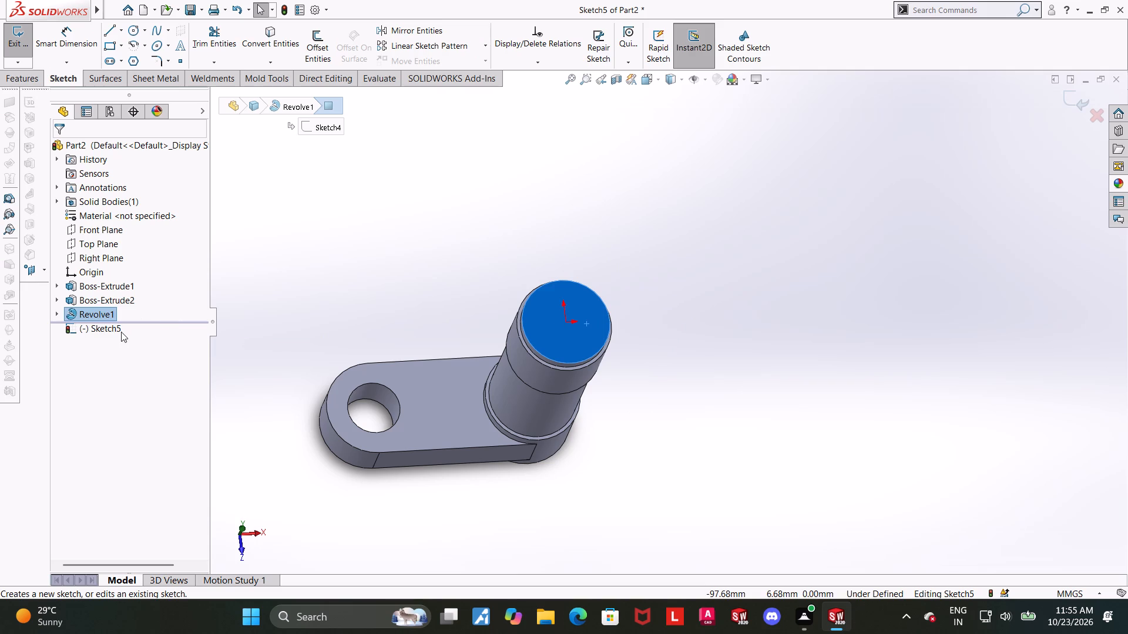
left_click(119, 332)
left_click(150, 318)
left_click(135, 32)
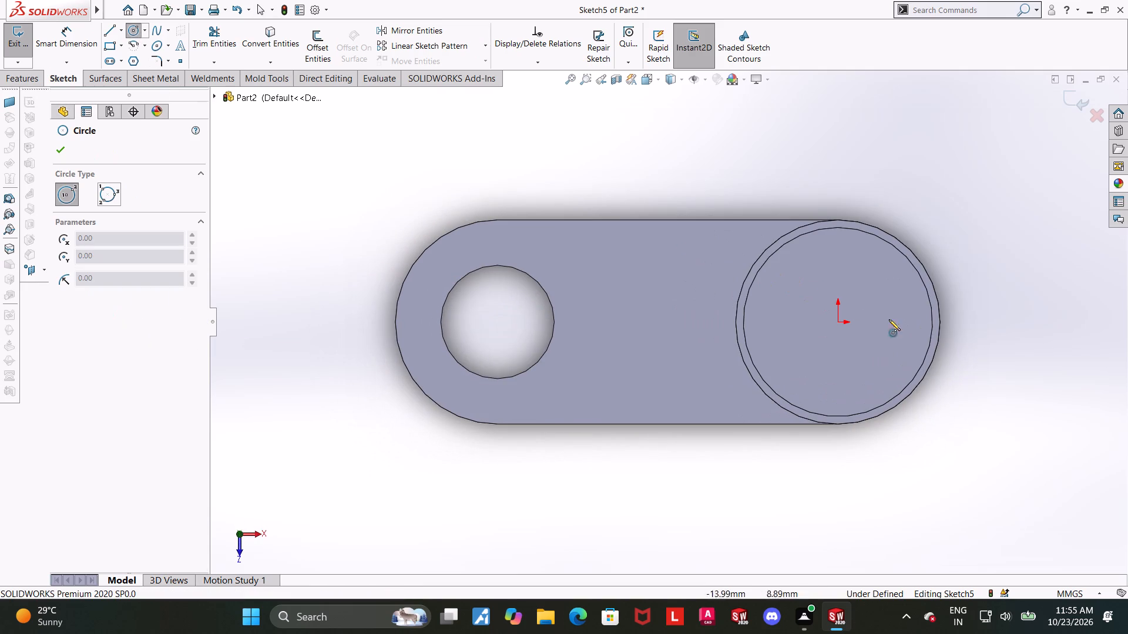
left_click(838, 325)
left_click(896, 278)
key("Escape")
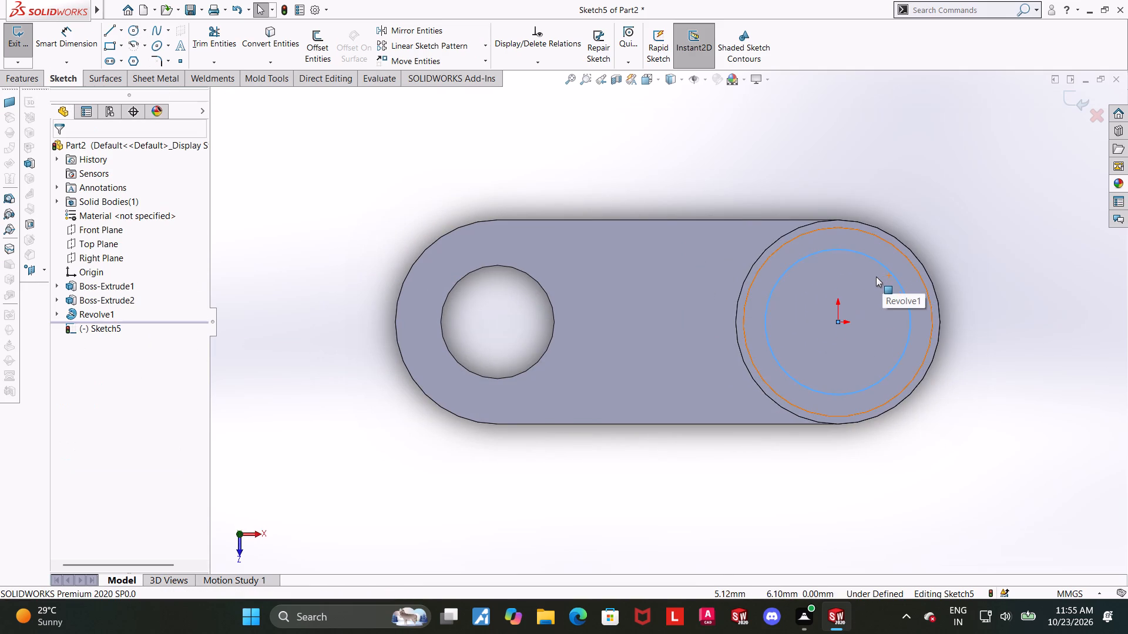
Dimension the circle on the pin's top face to a 15 mm diameter and close the sketch.
left_click(63, 36)
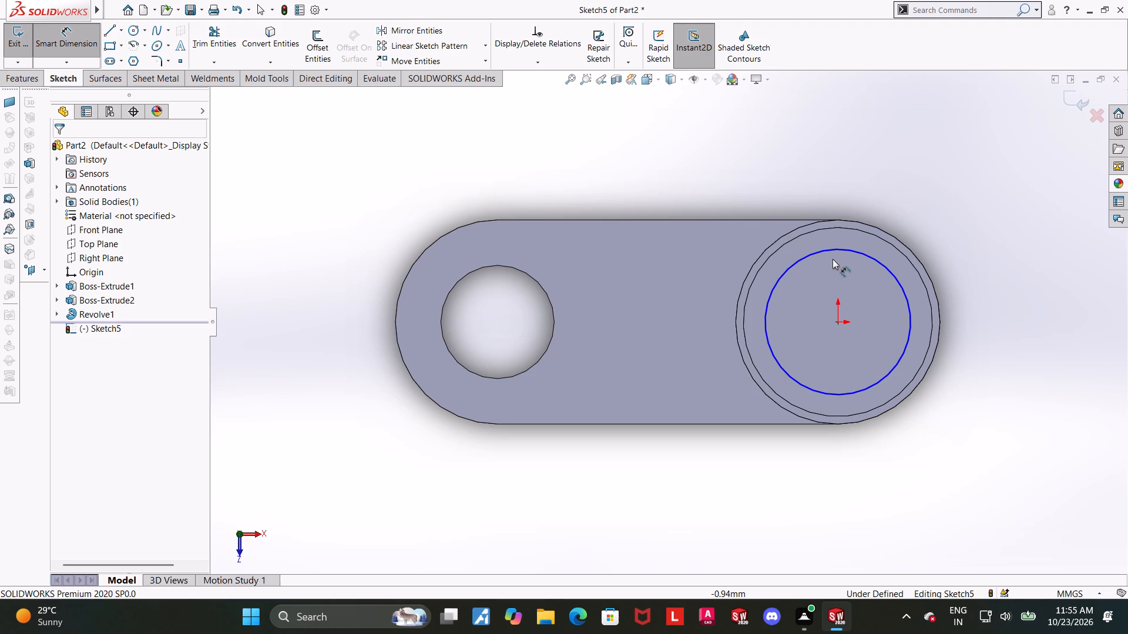
left_click(834, 251)
left_click(830, 160)
type("15")
key("Return")
key("Escape")
scroll(855, 197, "up", 2)
scroll(905, 299, "down", 1)
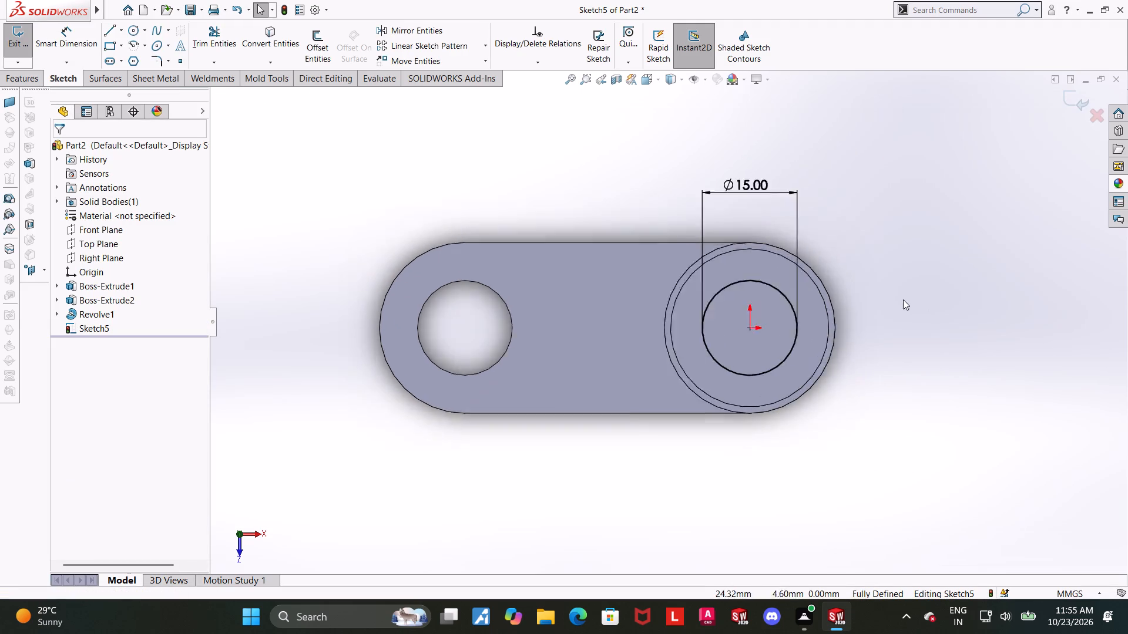
scroll(903, 299, "down", 1)
middle_click_drag(891, 342, 887, 284)
scroll(889, 281, "up", 2)
middle_click_drag(888, 296, 901, 284)
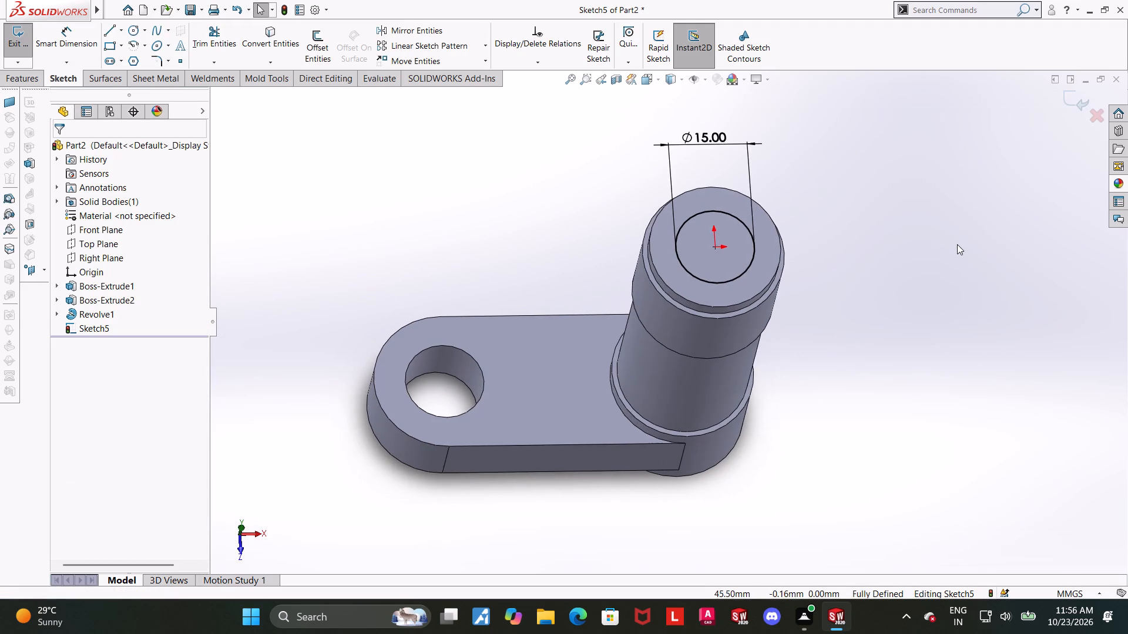
scroll(957, 244, "up", 1)
scroll(954, 244, "down", 1)
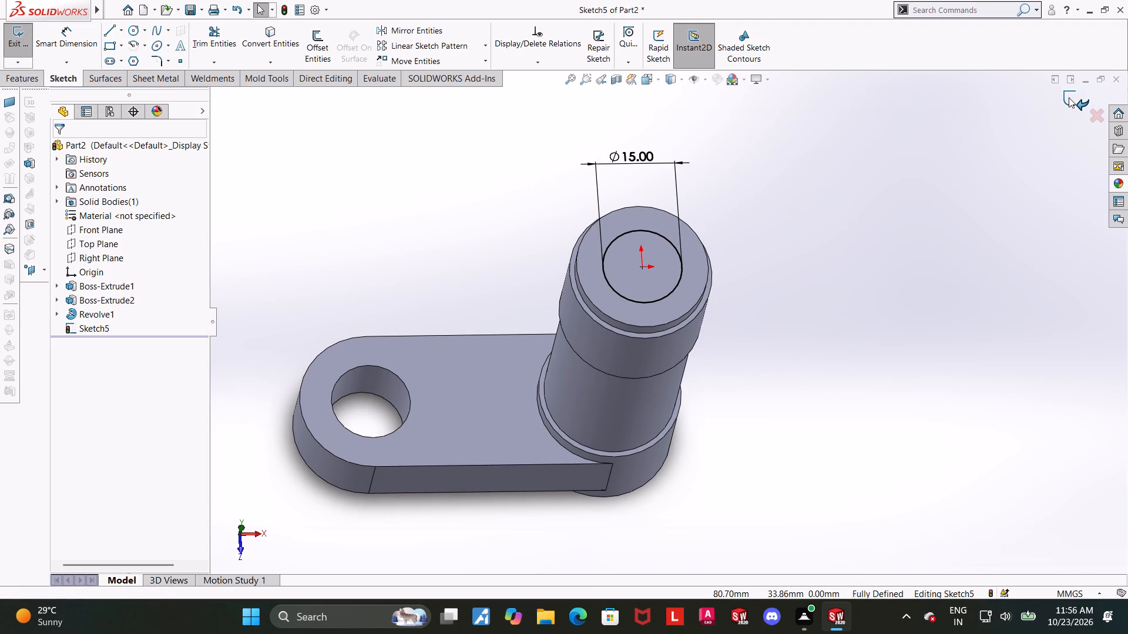
left_click(1069, 97)
Extrude-cut the 15 mm circle Through All, down the length of the pin and boss.
middle_click_drag(793, 268, 787, 256)
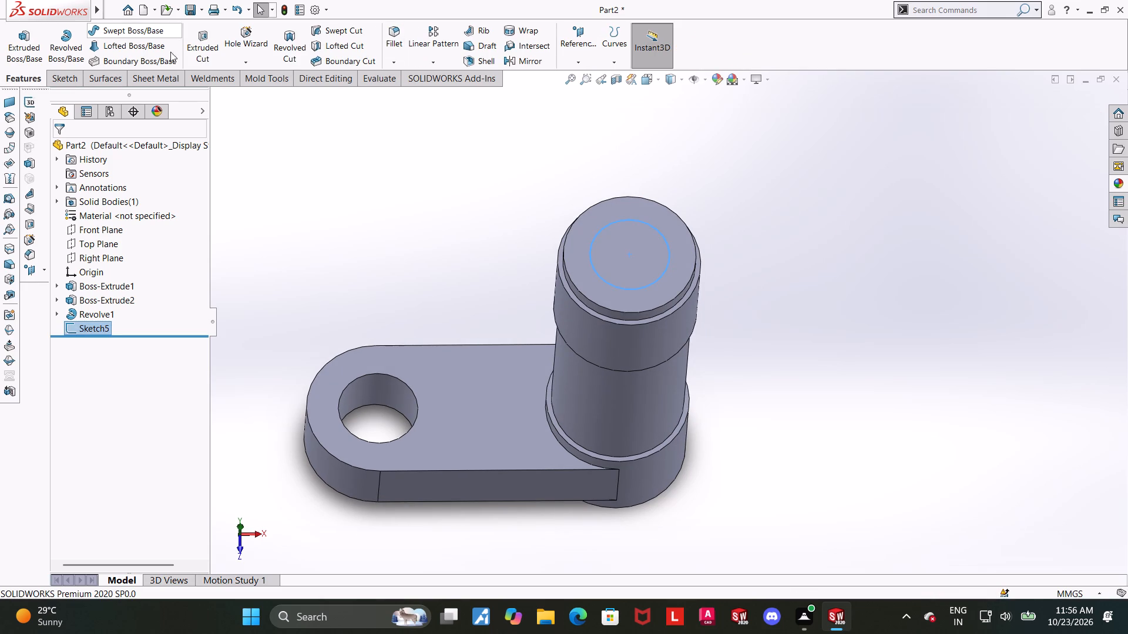
left_click(210, 40)
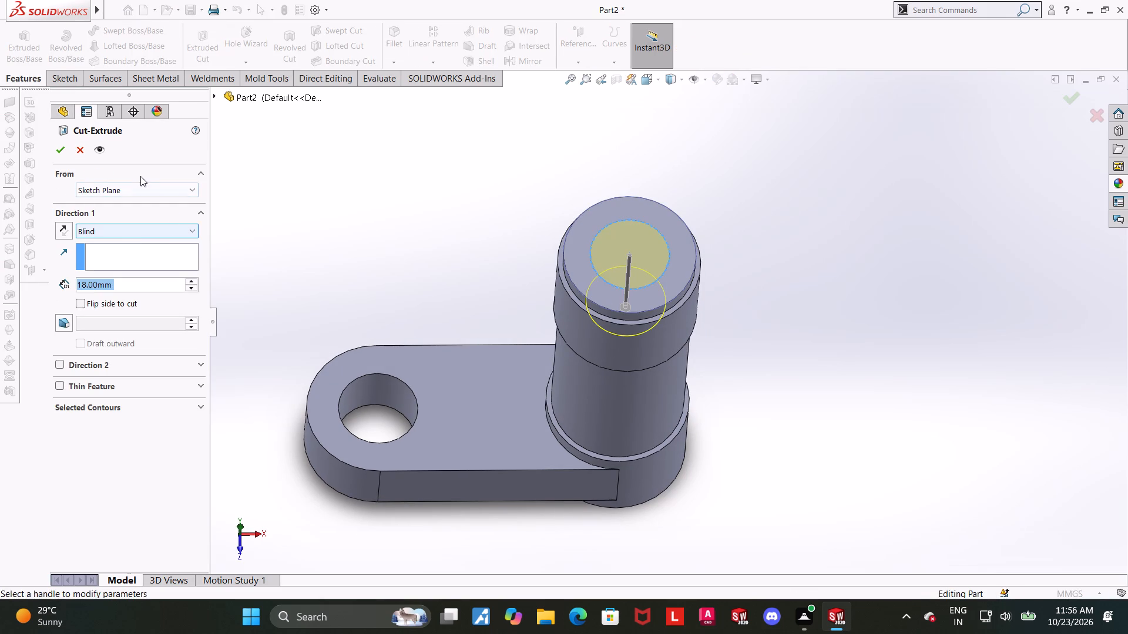
left_click(110, 227)
left_click(107, 254)
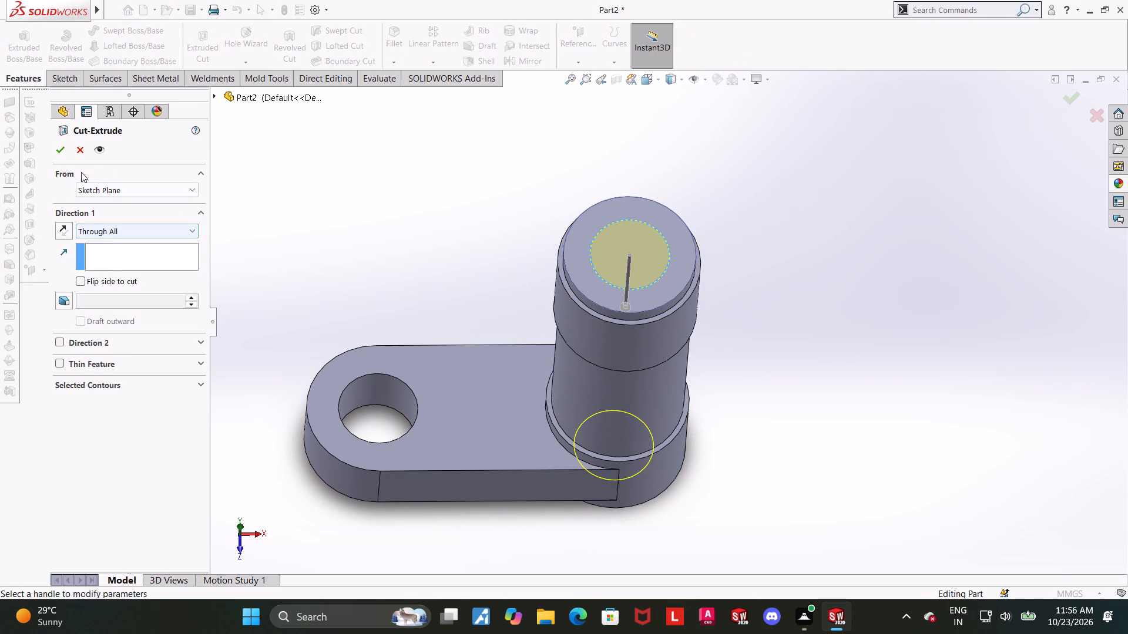
left_click(60, 143)
left_click(476, 156)
Examine the bored pin and link body from the side and from above.
scroll(908, 401, "up", 3)
middle_click_drag(831, 396, 846, 214)
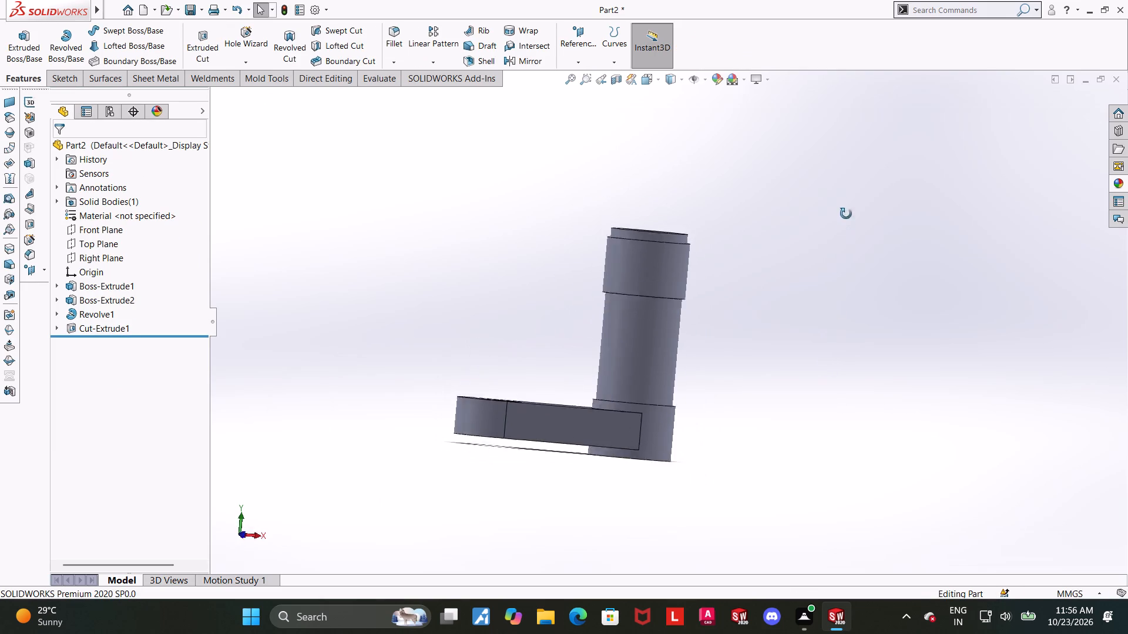
middle_click_drag(846, 214, 824, 265)
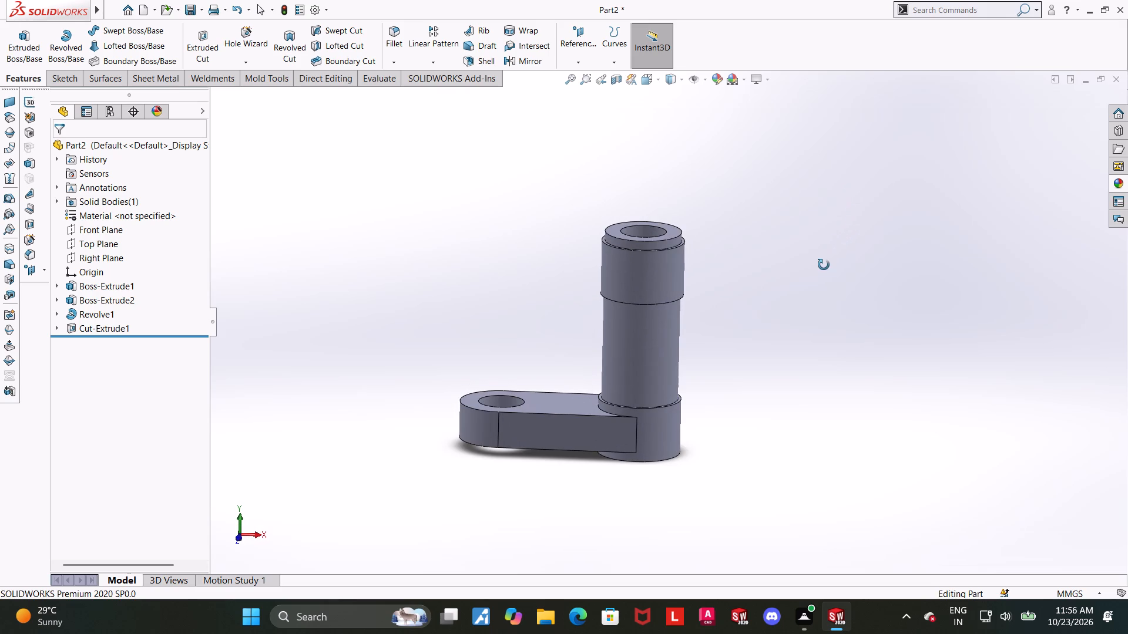
middle_click_drag(824, 265, 824, 266)
middle_click_drag(817, 268, 841, 261)
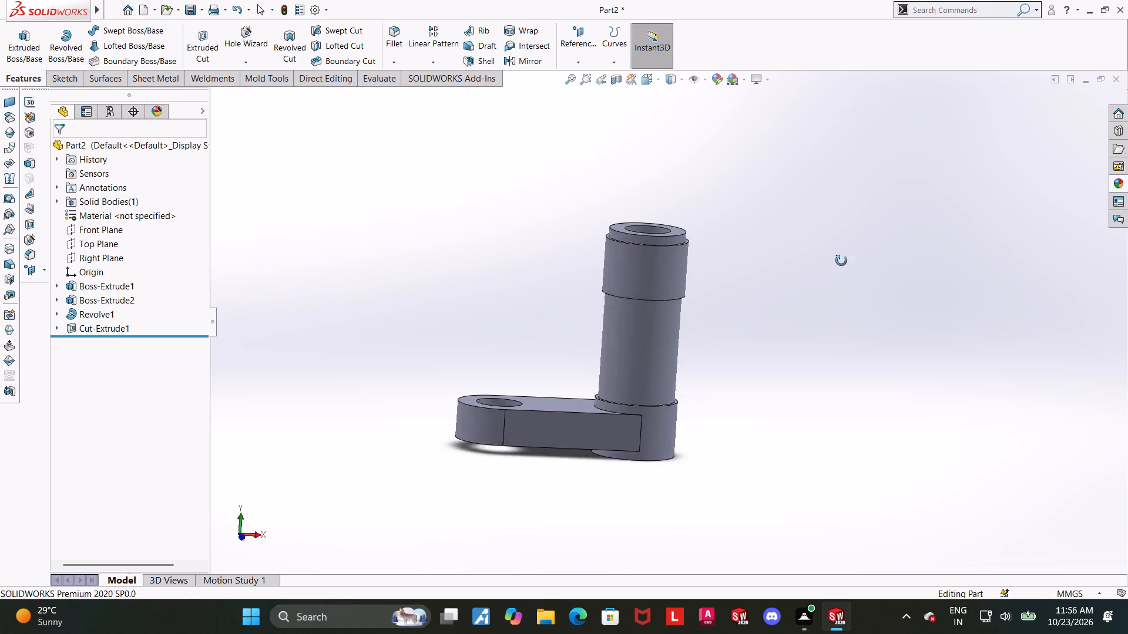
middle_click_drag(841, 261, 839, 294)
scroll(821, 275, "up", 1)
scroll(774, 275, "down", 2)
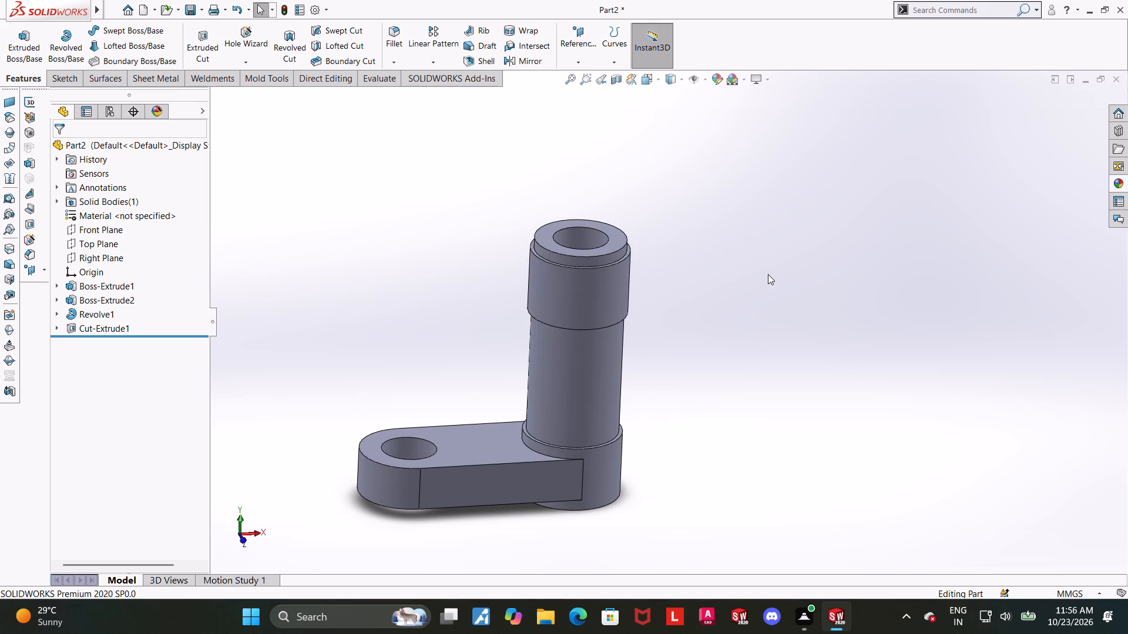
scroll(768, 274, "up", 1)
scroll(768, 274, "down", 1)
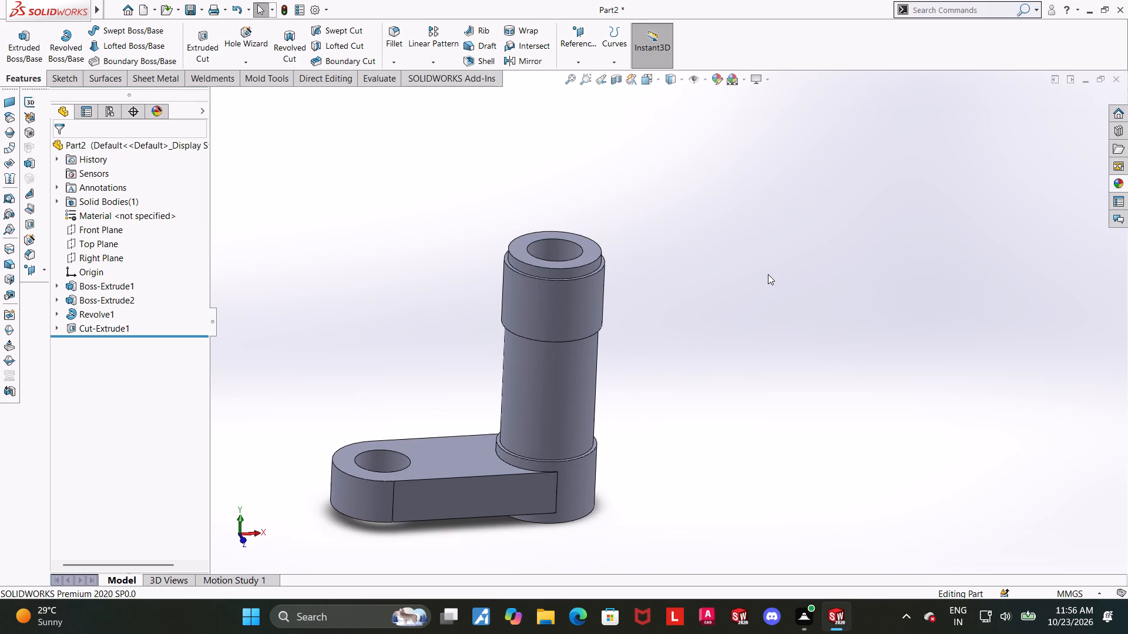
middle_click_drag(657, 393, 652, 381)
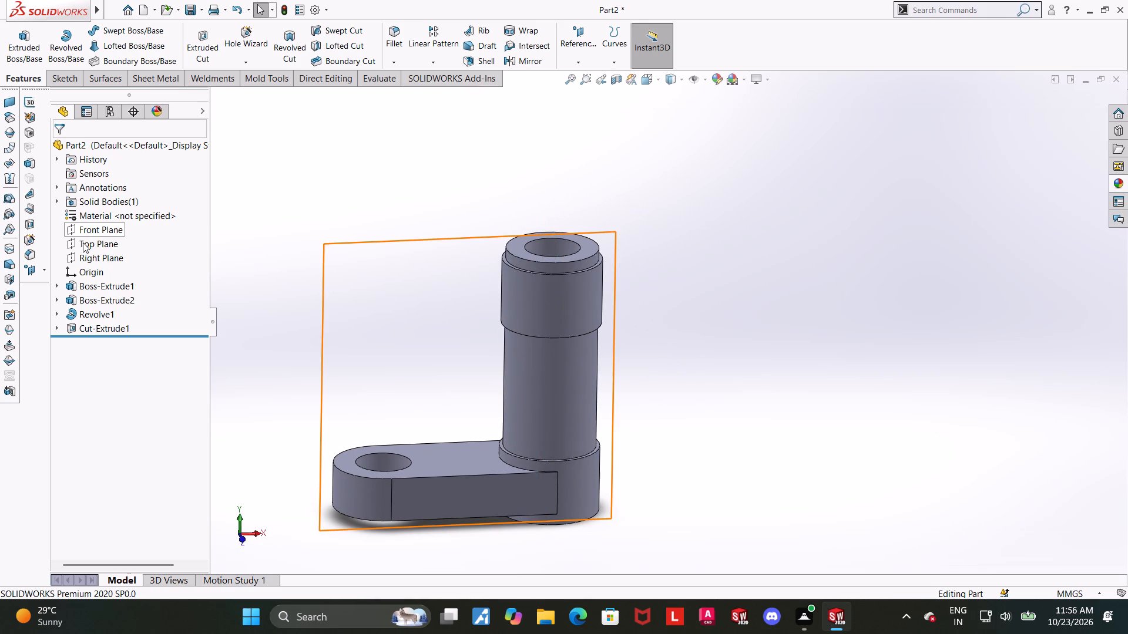
Create a reference plane offset 53 mm above the Top Plane, crossing the pin's upper collar.
left_click(83, 245)
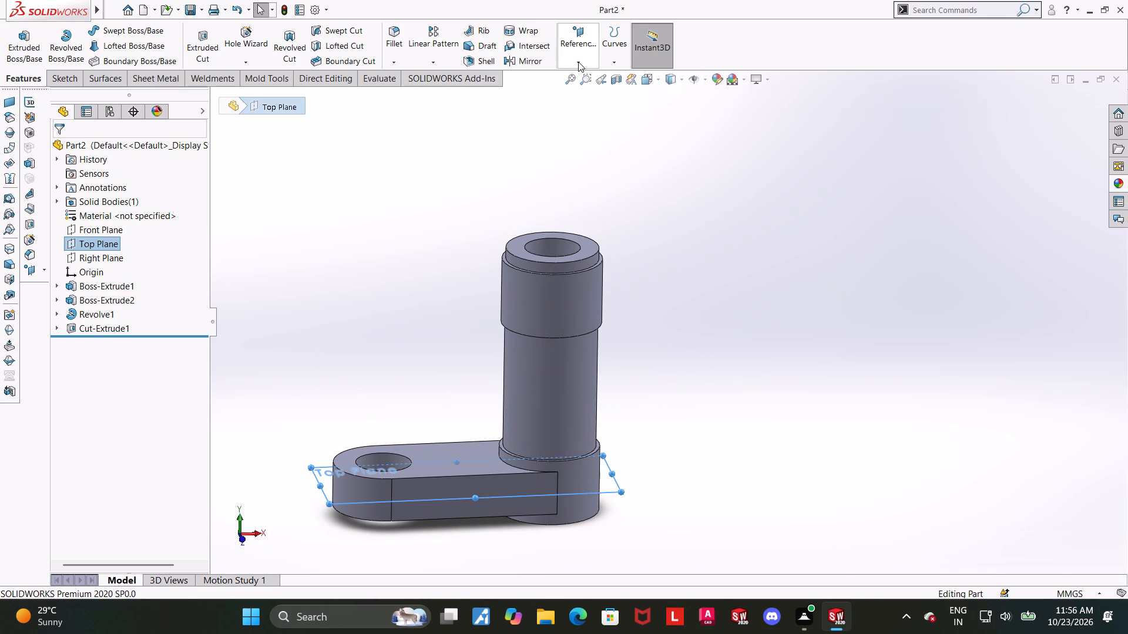
left_click(578, 62)
left_click(575, 77)
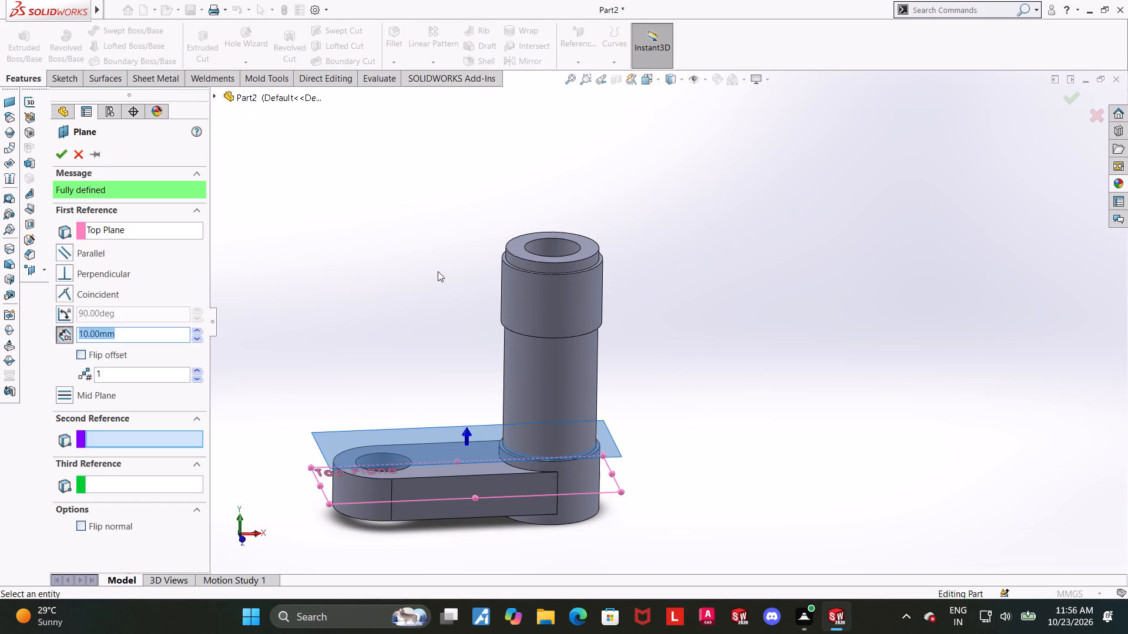
scroll(438, 271, "up", 1)
middle_click_drag(501, 301, 502, 276)
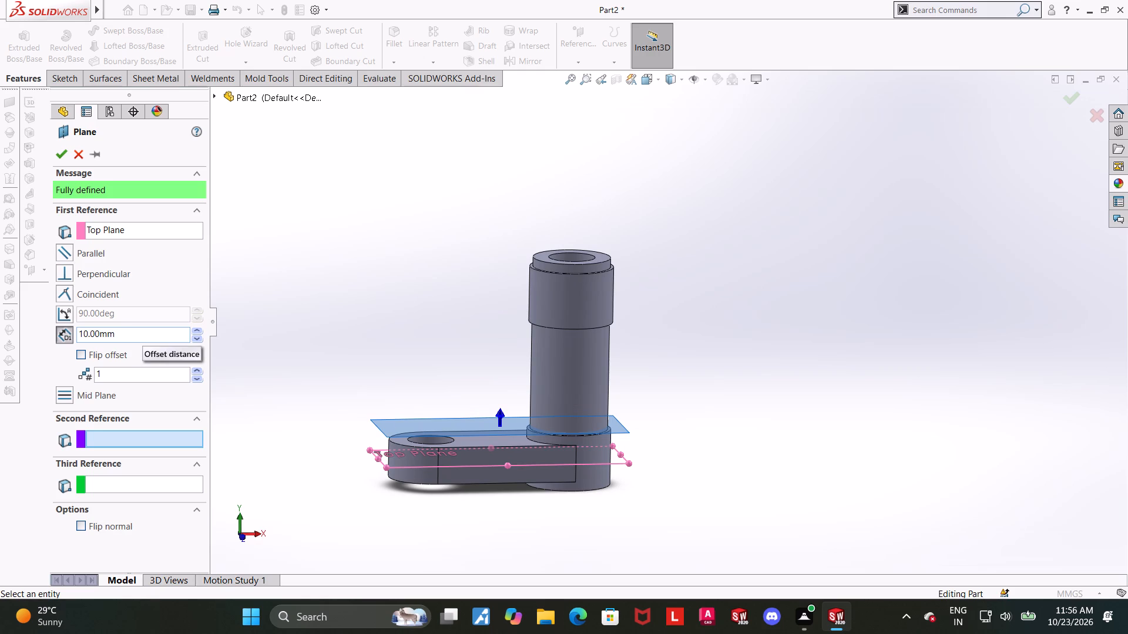
middle_click_drag(535, 278, 530, 322)
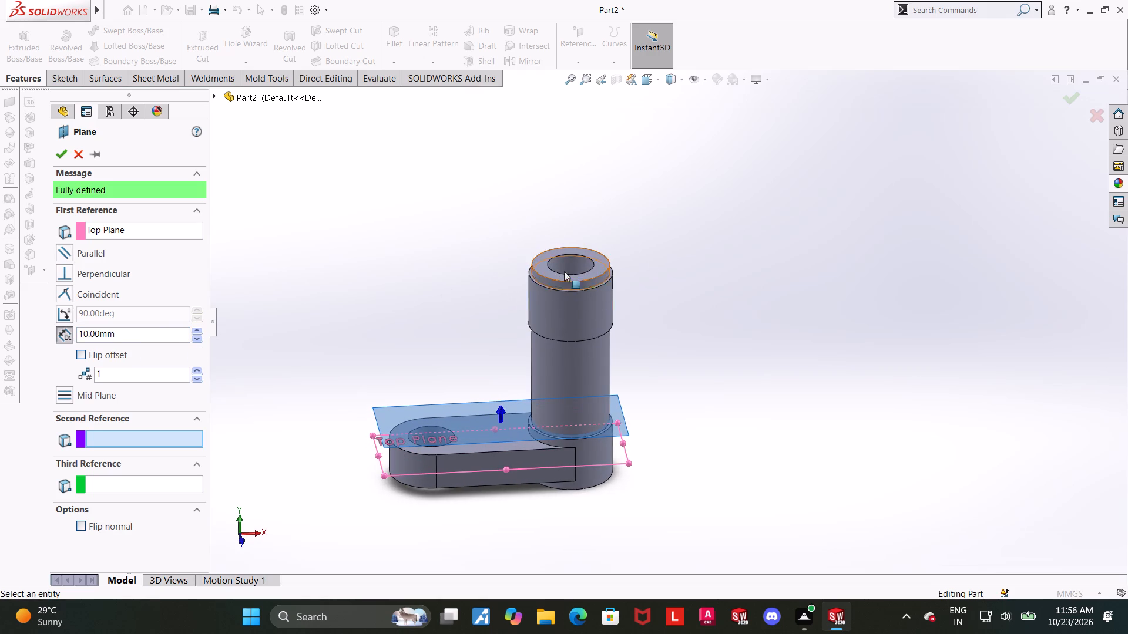
scroll(673, 261, "down", 2)
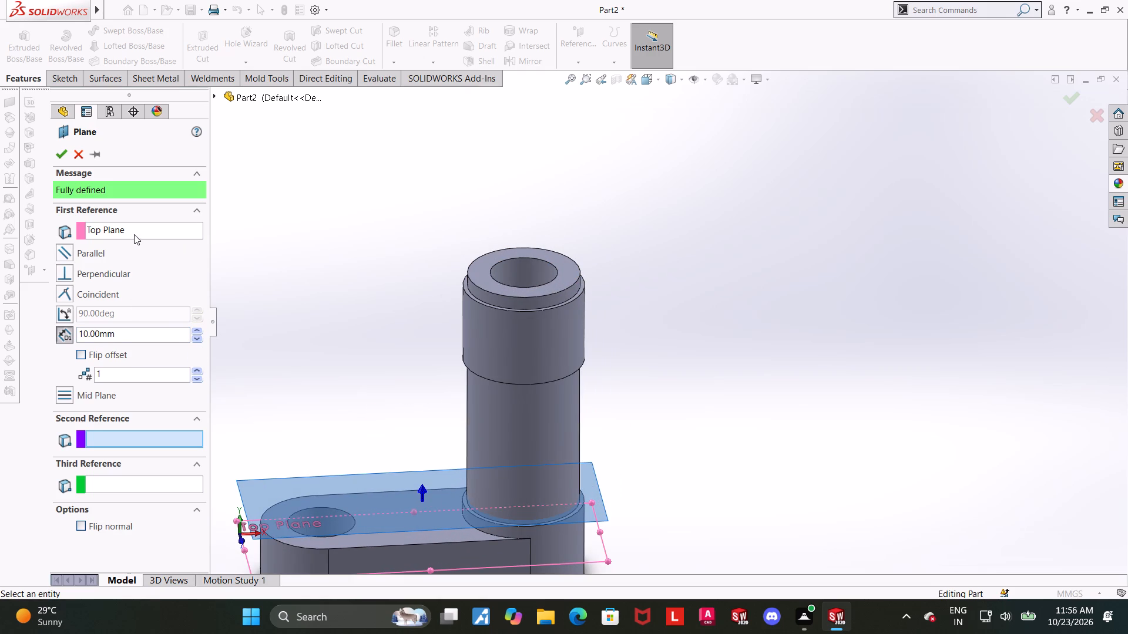
middle_click_drag(409, 356, 415, 354)
scroll(414, 355, "up", 2)
scroll(535, 473, "down", 2)
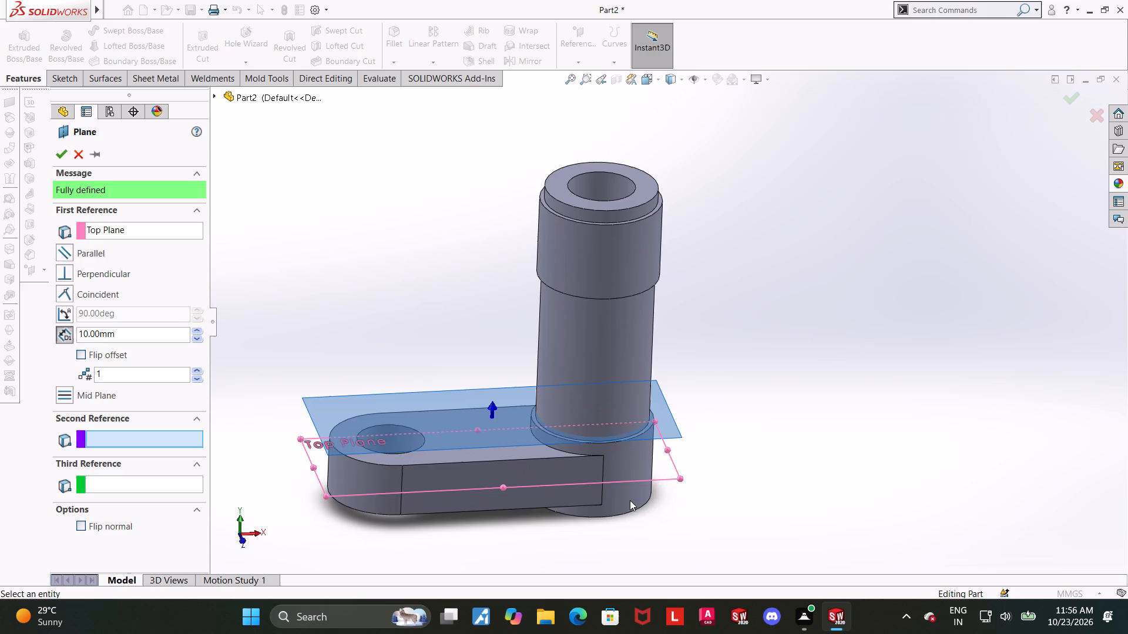
middle_click_drag(630, 495, 657, 453)
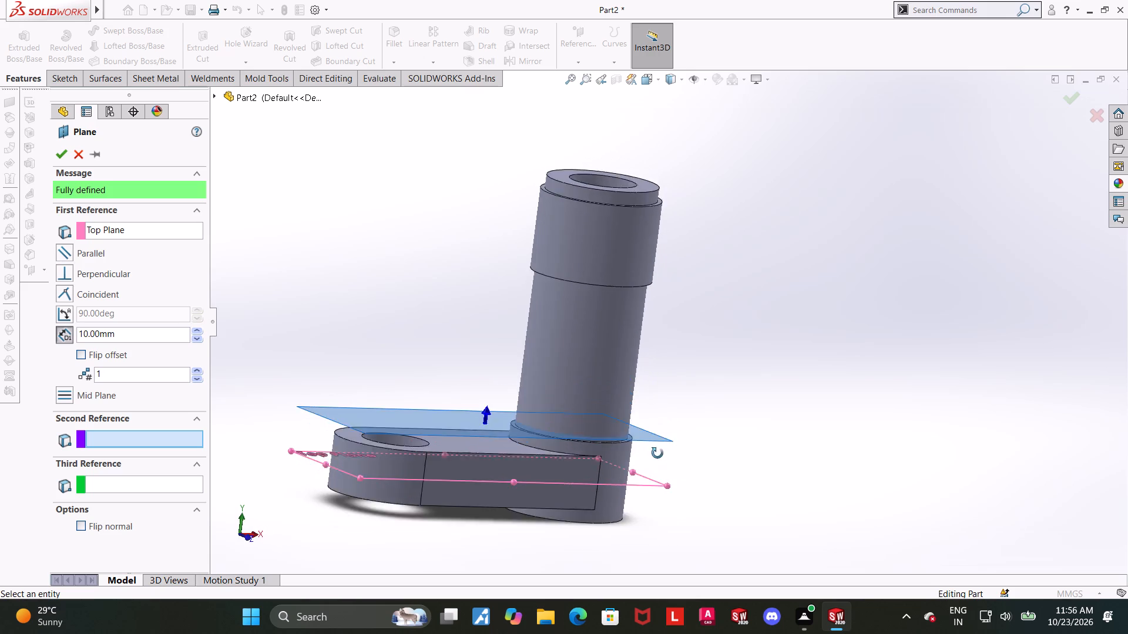
middle_click_drag(657, 453, 640, 468)
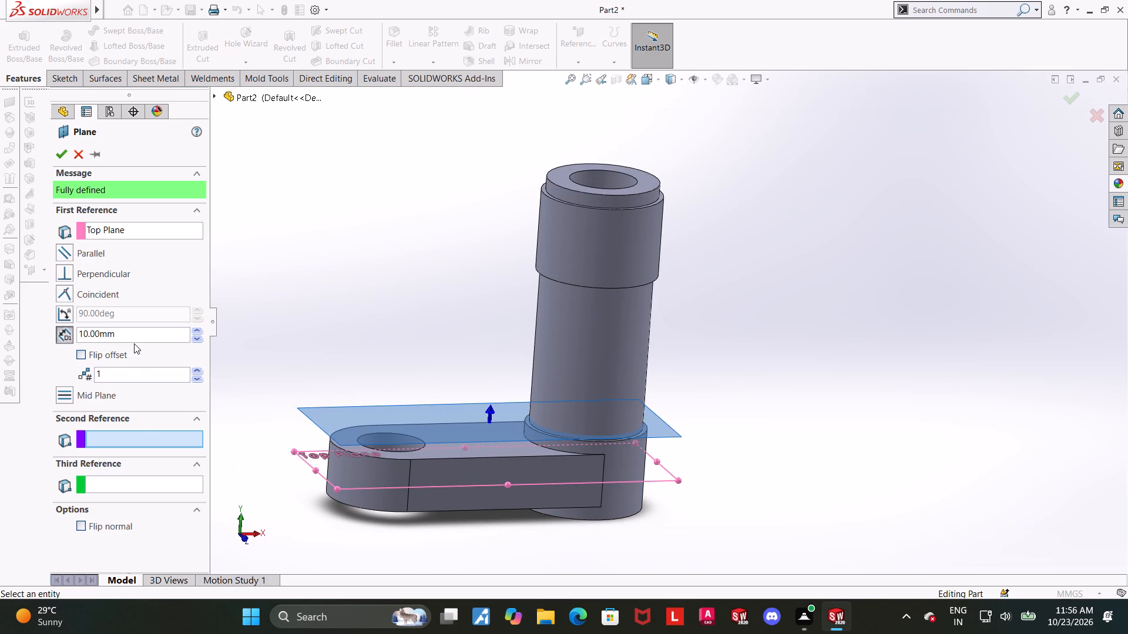
left_click_drag(135, 338, 0, 339)
type("74-")
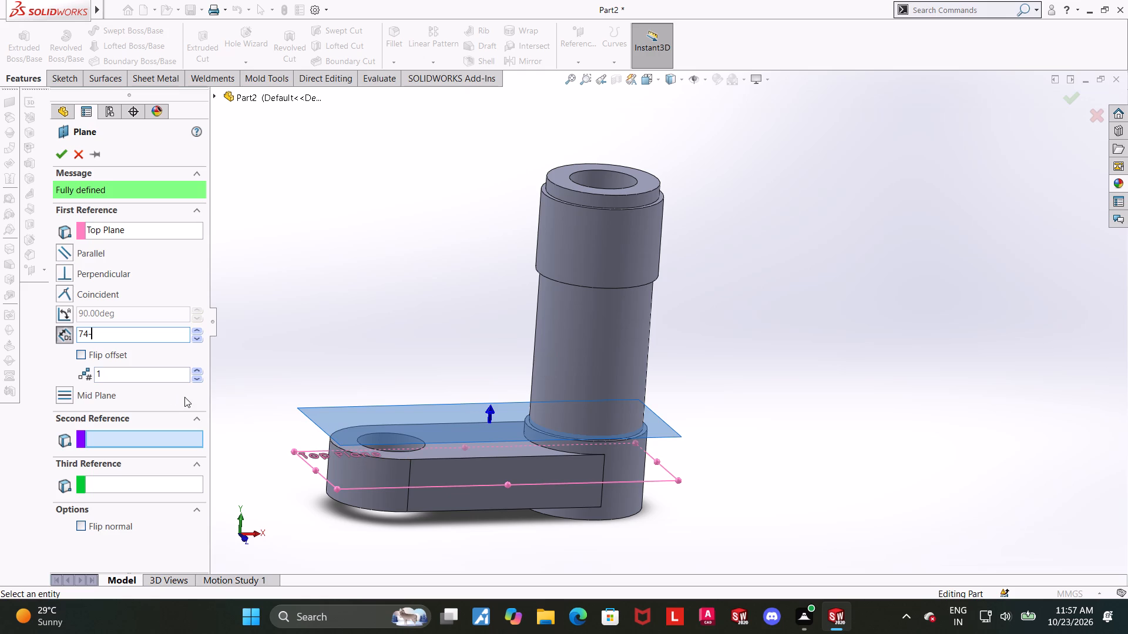
key("1")
key("BackSpace")
key("9")
key("Return")
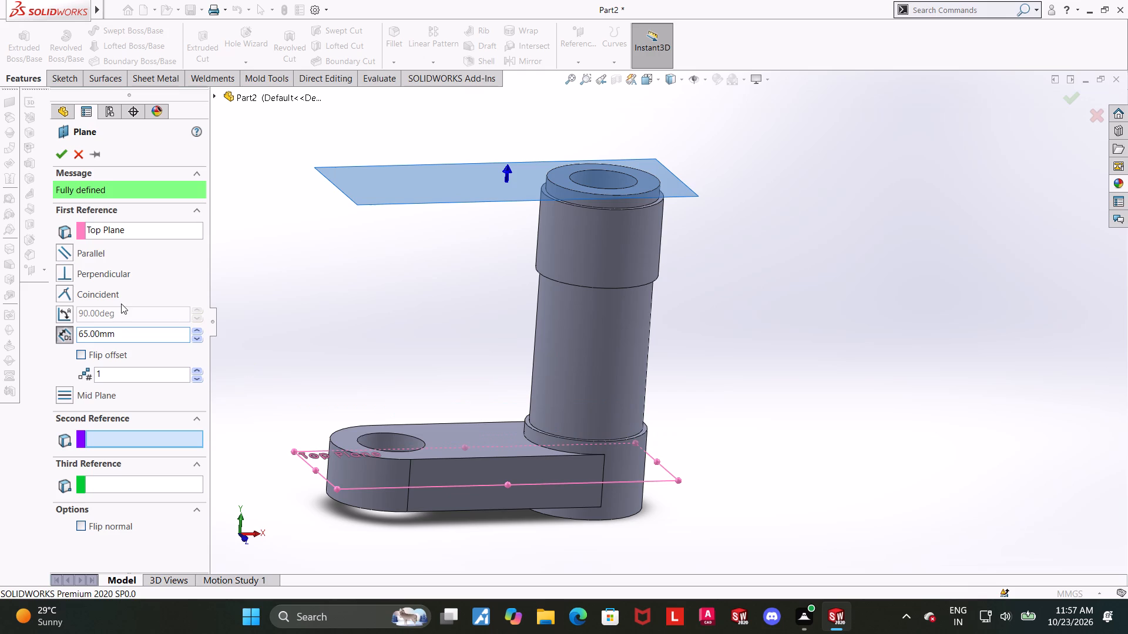
left_click(117, 335)
key("minus")
key("9")
key("Return")
key("minus")
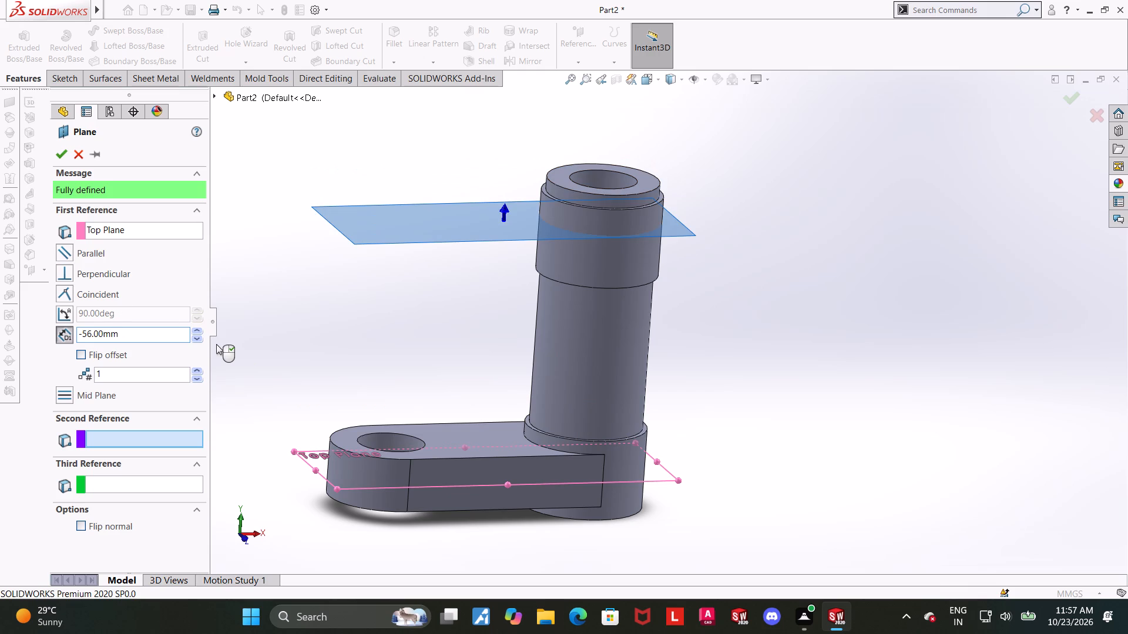
key("BackSpace")
key("Right")
key("Right")
key("Right")
key("Right")
key("Right")
key("Right")
key("Right")
key("Right")
type("-3")
key("Return")
left_click(64, 147)
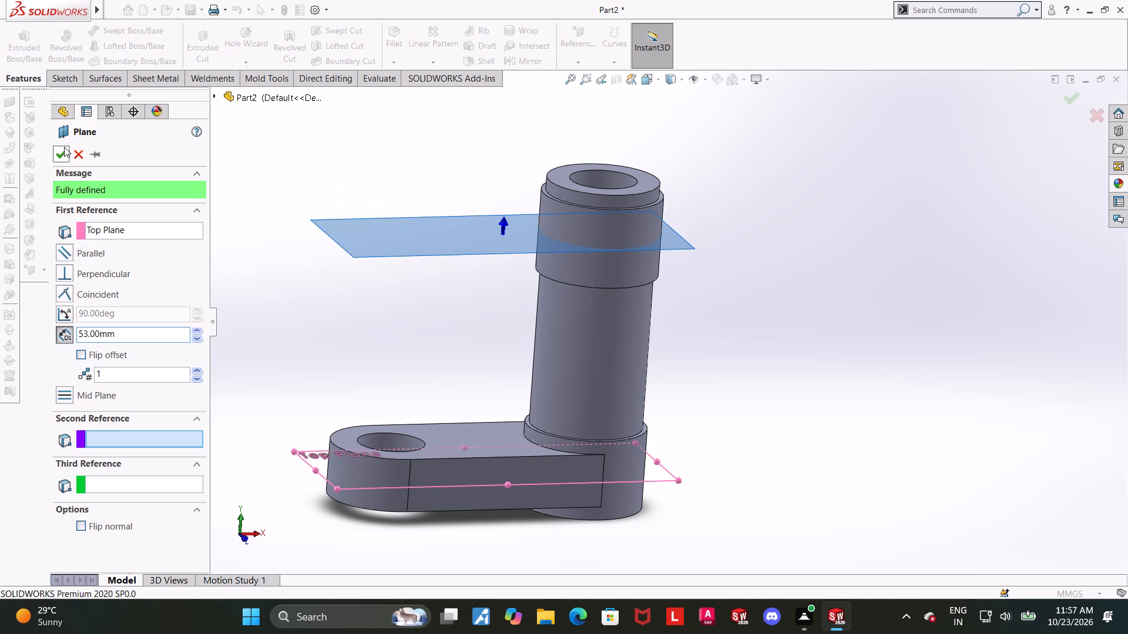
left_click(744, 268)
Examine the pin's upper end and where the new offset plane crosses its collar.
middle_click_drag(758, 274, 742, 270)
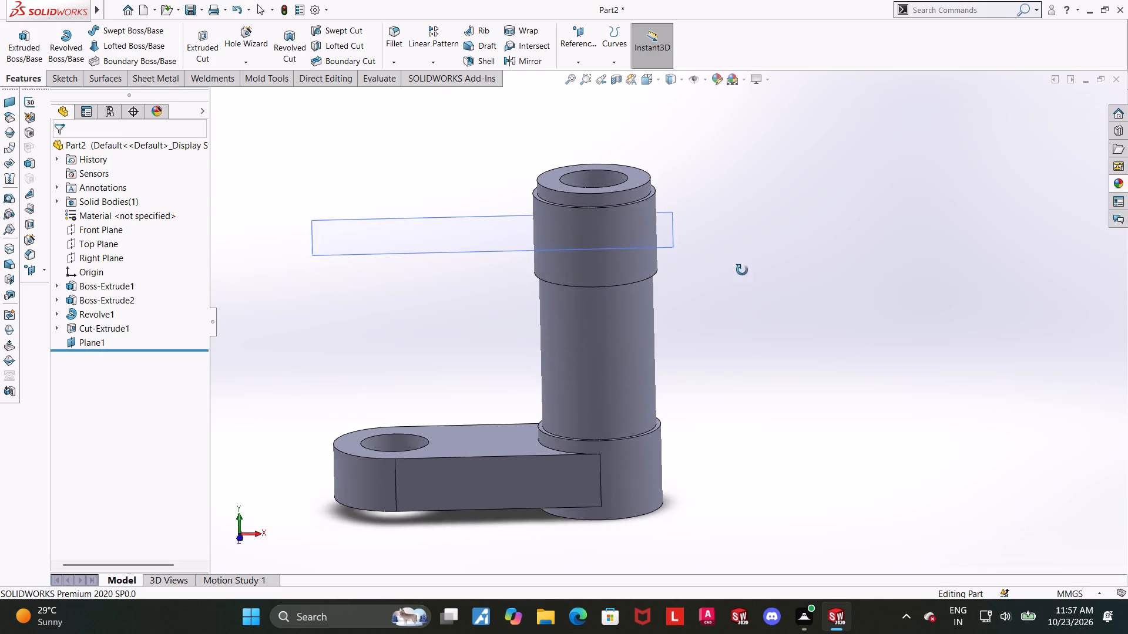
middle_click_drag(742, 270, 757, 251)
scroll(726, 189, "down", 1)
middle_click_drag(727, 204, 727, 218)
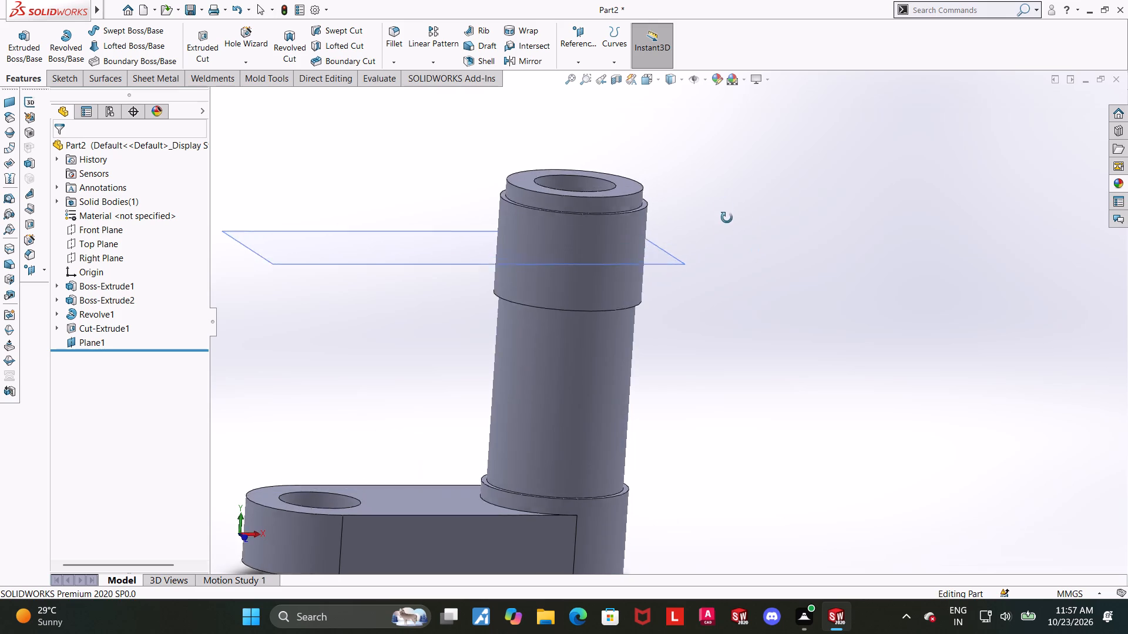
middle_click_drag(727, 218, 724, 249)
scroll(719, 202, "down", 2)
scroll(669, 214, "up", 3)
scroll(562, 218, "down", 3)
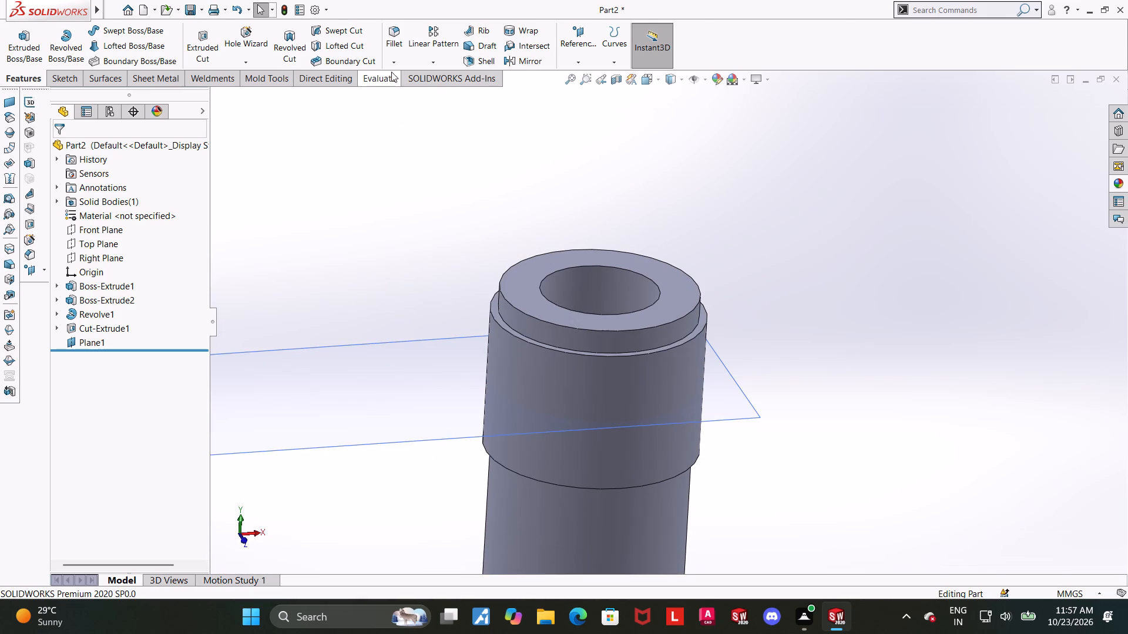
Measure the distance between the collar's upper shoulder face and the offset plane.
left_click(391, 72)
left_click(129, 37)
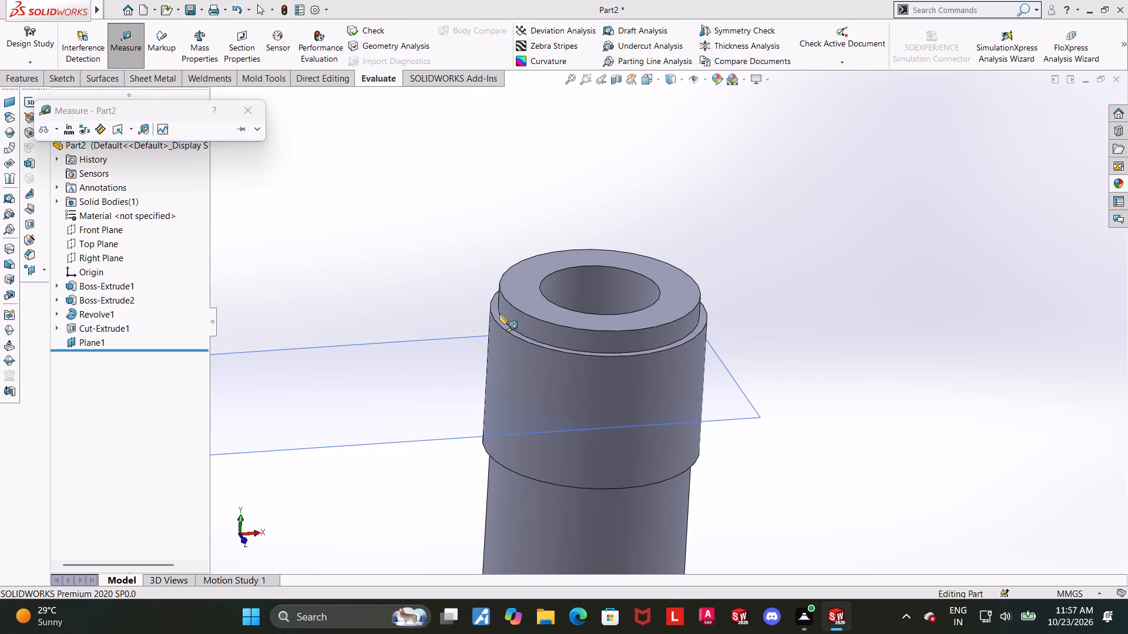
left_click(497, 314)
left_click(449, 396)
scroll(453, 390, "up", 2)
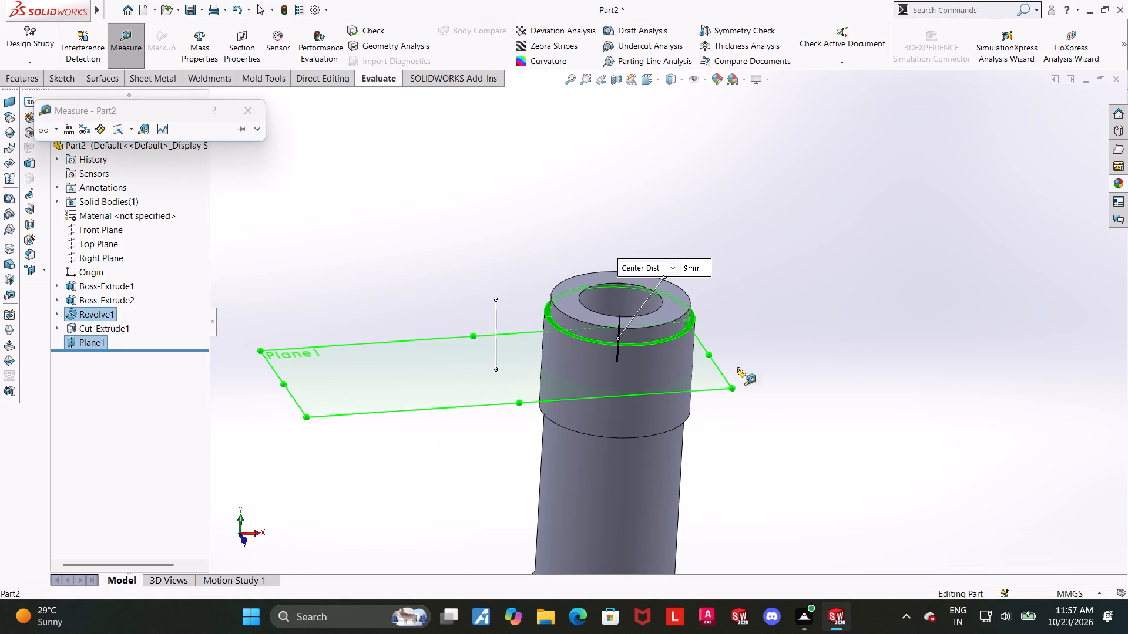
scroll(735, 284, "down", 1)
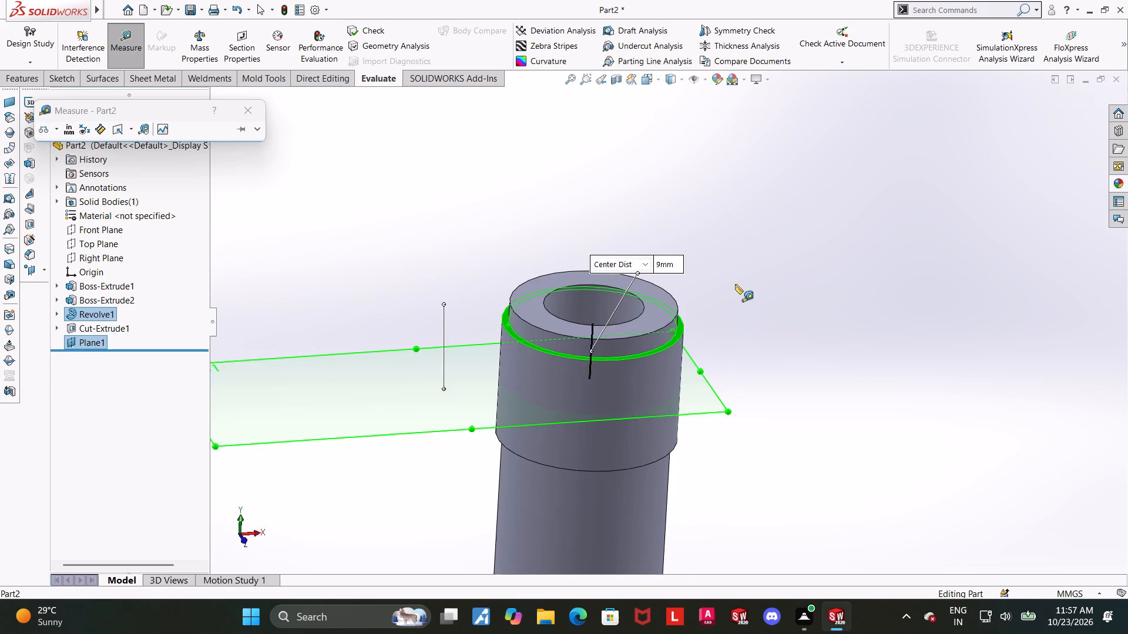
scroll(735, 284, "up", 1)
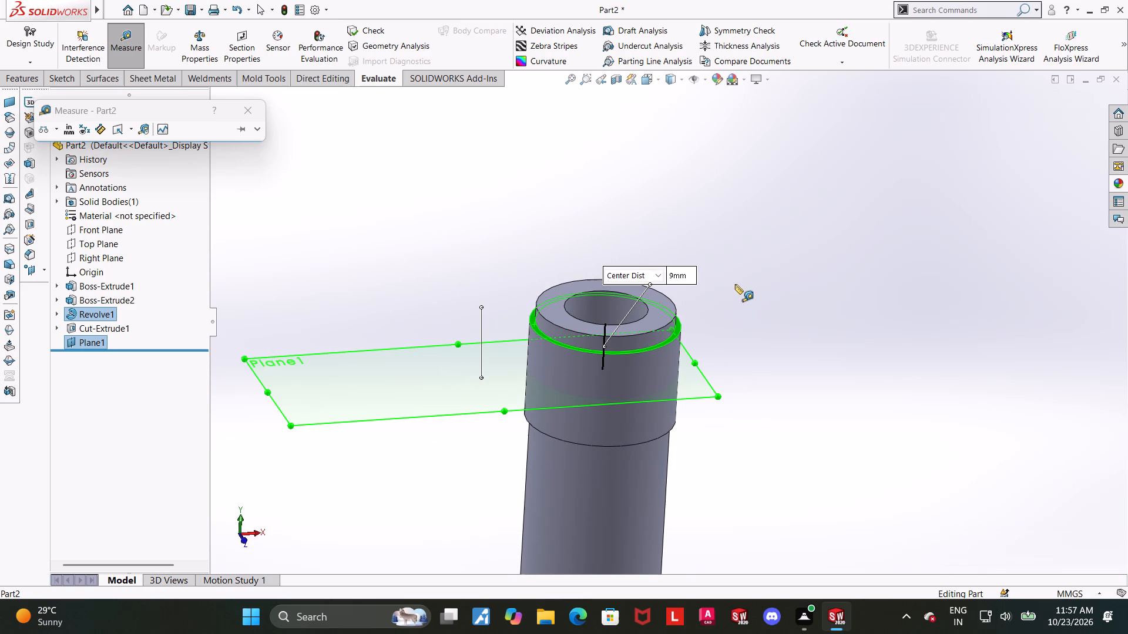
key("Escape")
Measure between the collar's upper shoulder face and the shoulder at its lower end.
left_click(126, 50)
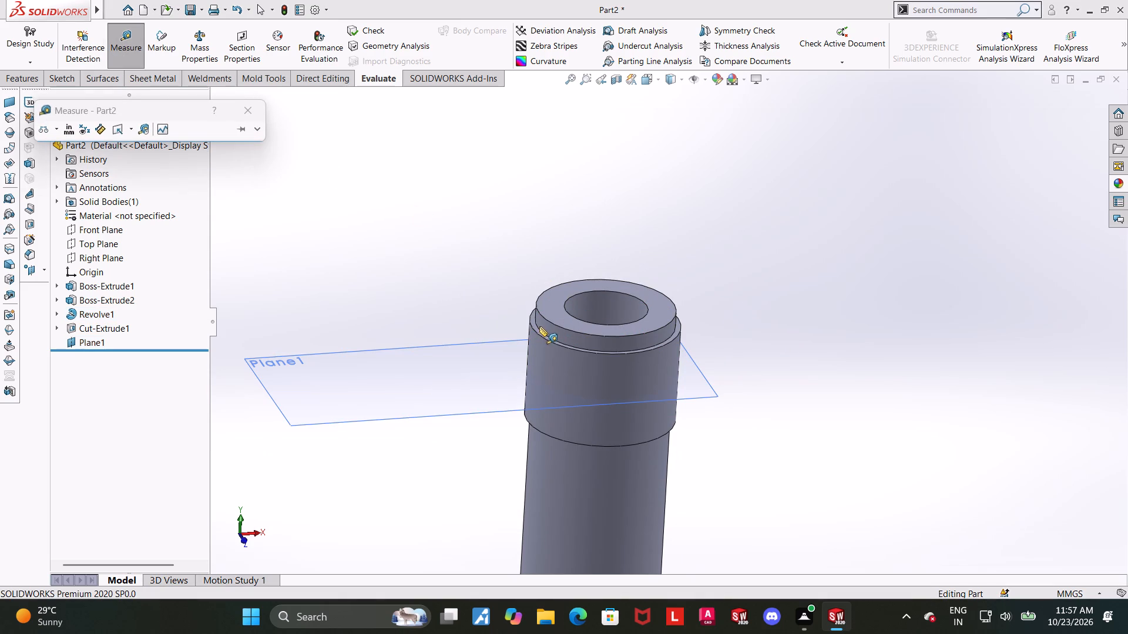
left_click(535, 326)
middle_click_drag(842, 372, 818, 186)
scroll(660, 436, "down", 4)
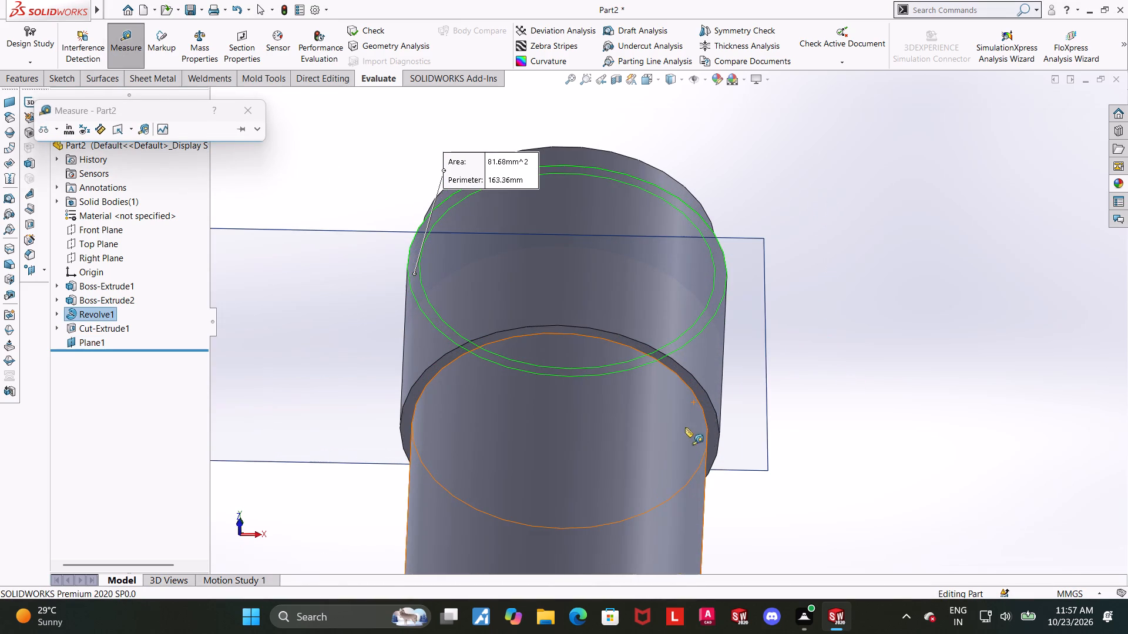
left_click(713, 413)
key("Escape")
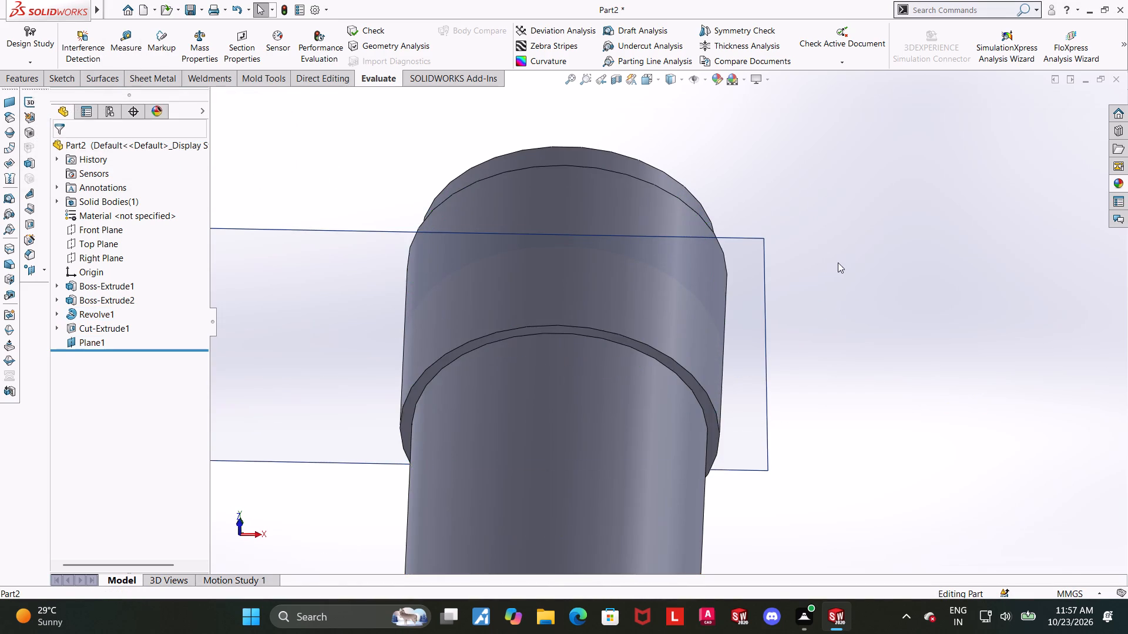
Measure again from the offset plane to the upper shoulder face of the pin's collar.
middle_click_drag(838, 262, 854, 442)
scroll(854, 442, "up", 4)
left_click(130, 34)
left_click(484, 334)
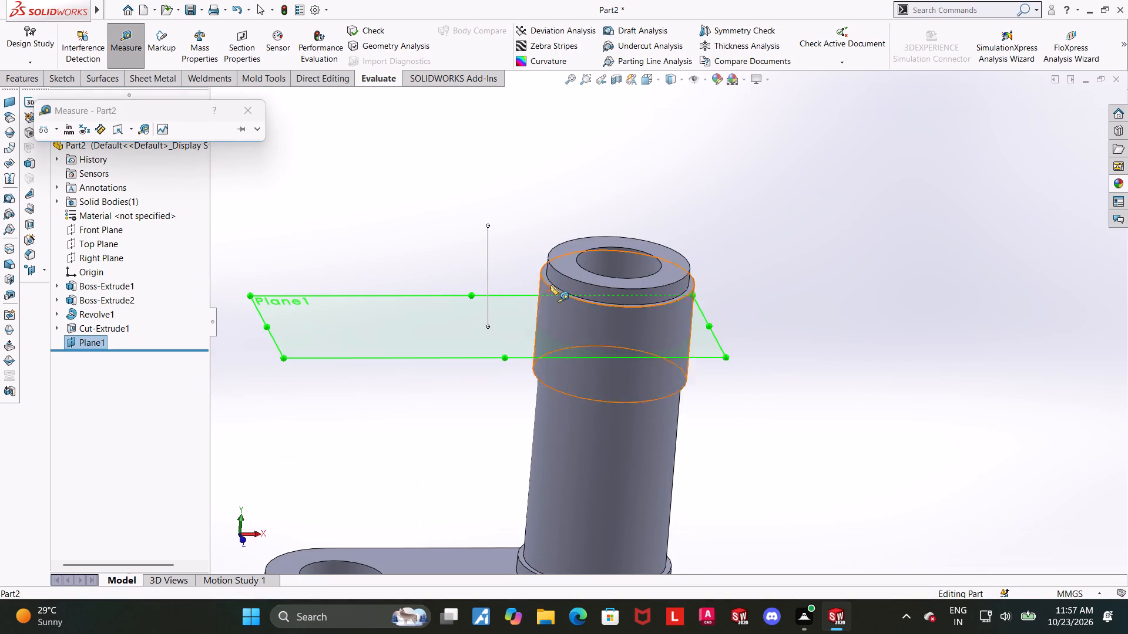
scroll(545, 271, "down", 5)
left_click(587, 279)
scroll(609, 299, "up", 3)
scroll(986, 349, "up", 2)
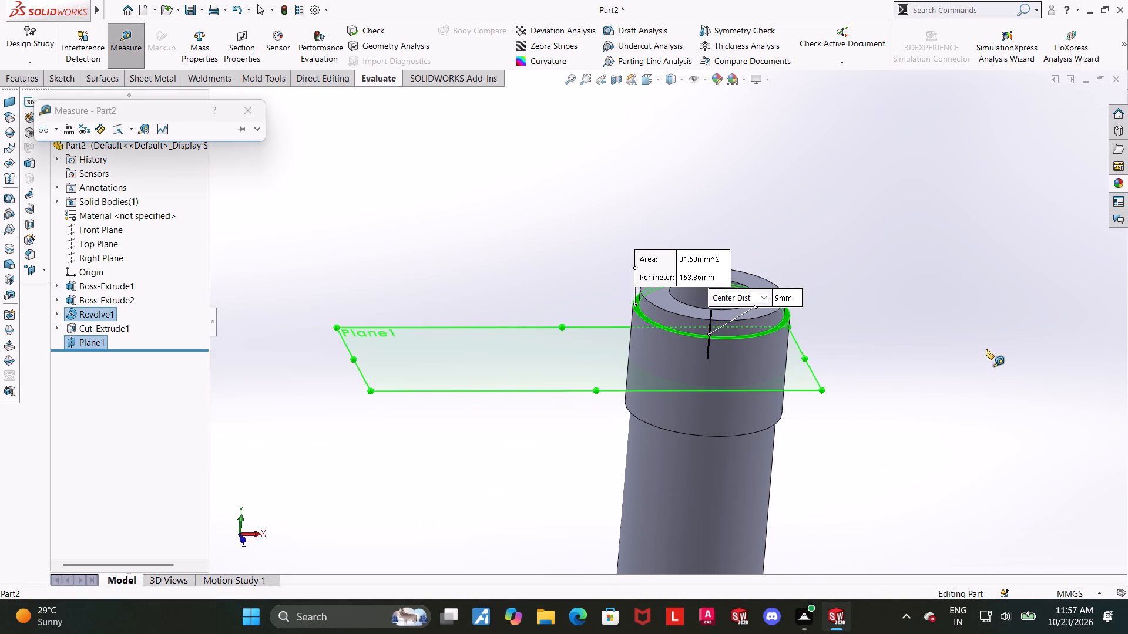
scroll(976, 348, "down", 1)
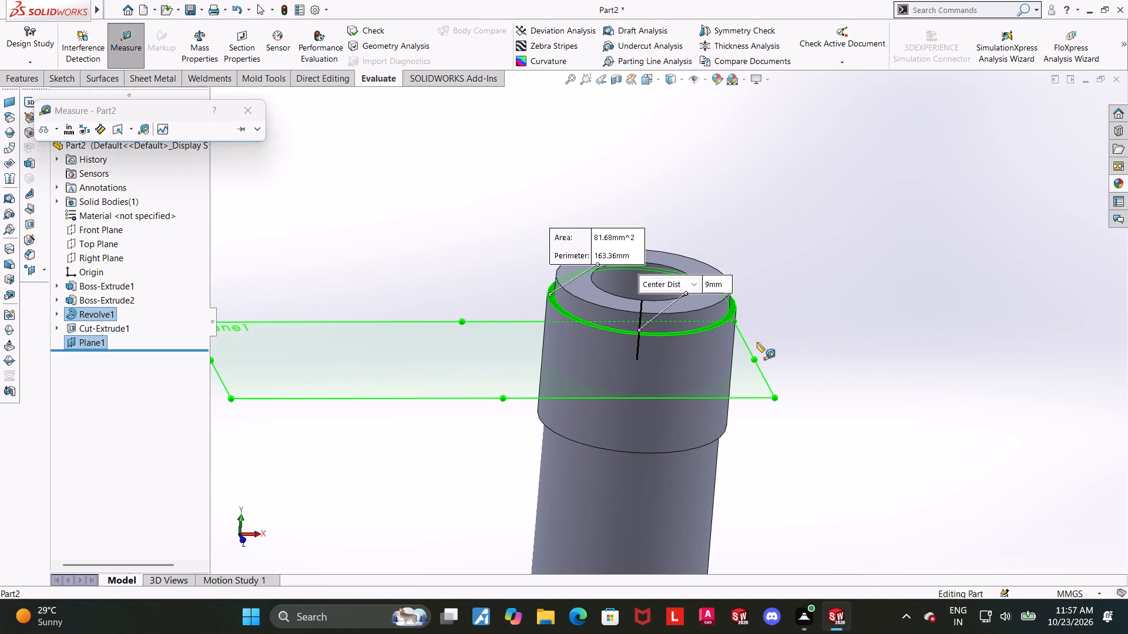
key("Escape")
Measure the distance between the collar's upper shoulder face and the pin's top face.
left_click(123, 40)
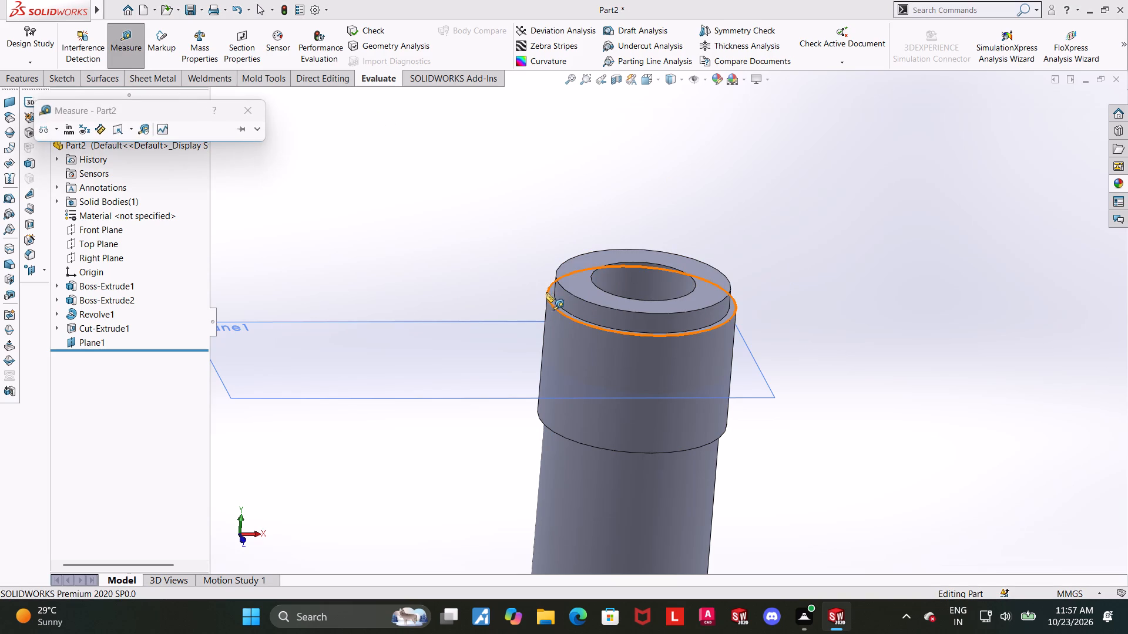
left_click(550, 291)
left_click(577, 263)
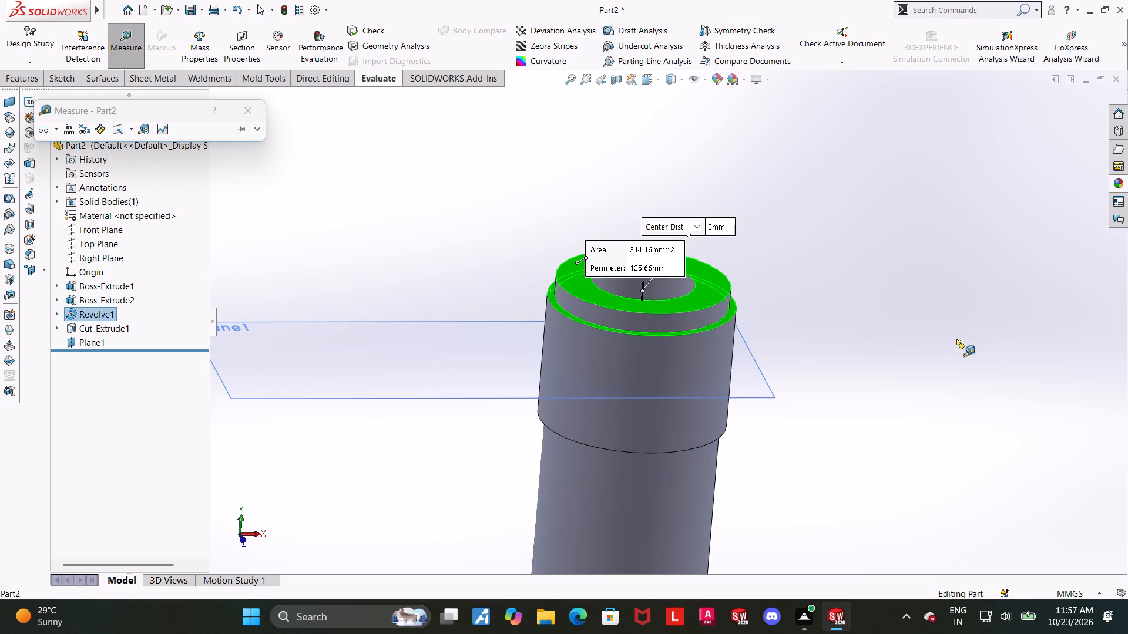
key("Escape")
Stretch the offset plane's displayed outline outward, well beyond the side of the link body.
scroll(952, 346, "up", 2)
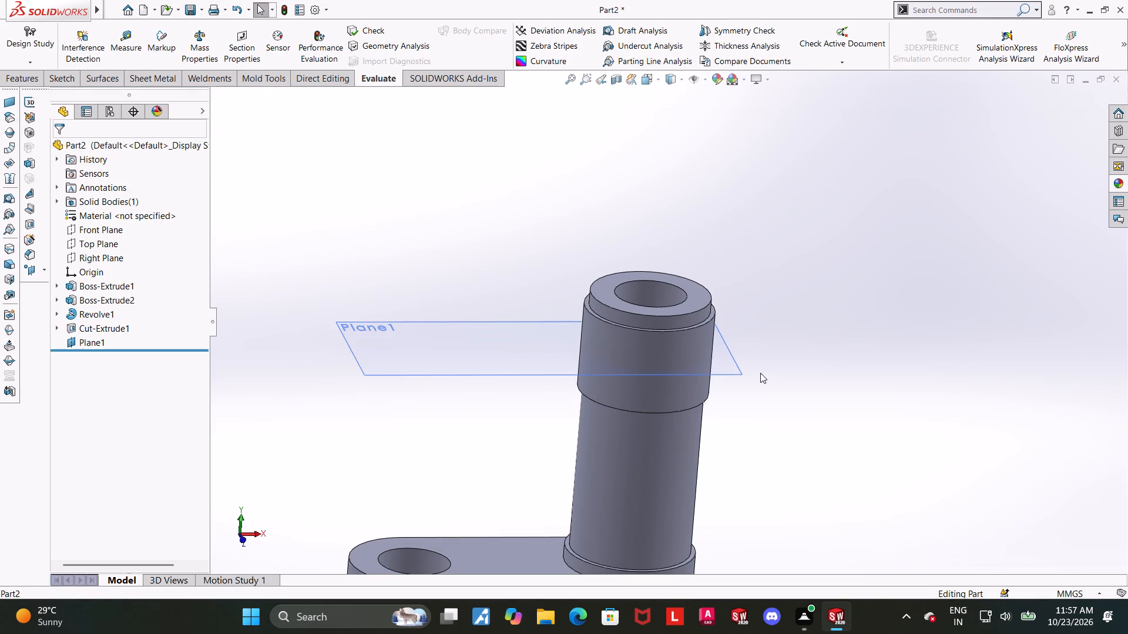
scroll(741, 369, "up", 4)
middle_click_drag(741, 369, 773, 450)
left_click(586, 345)
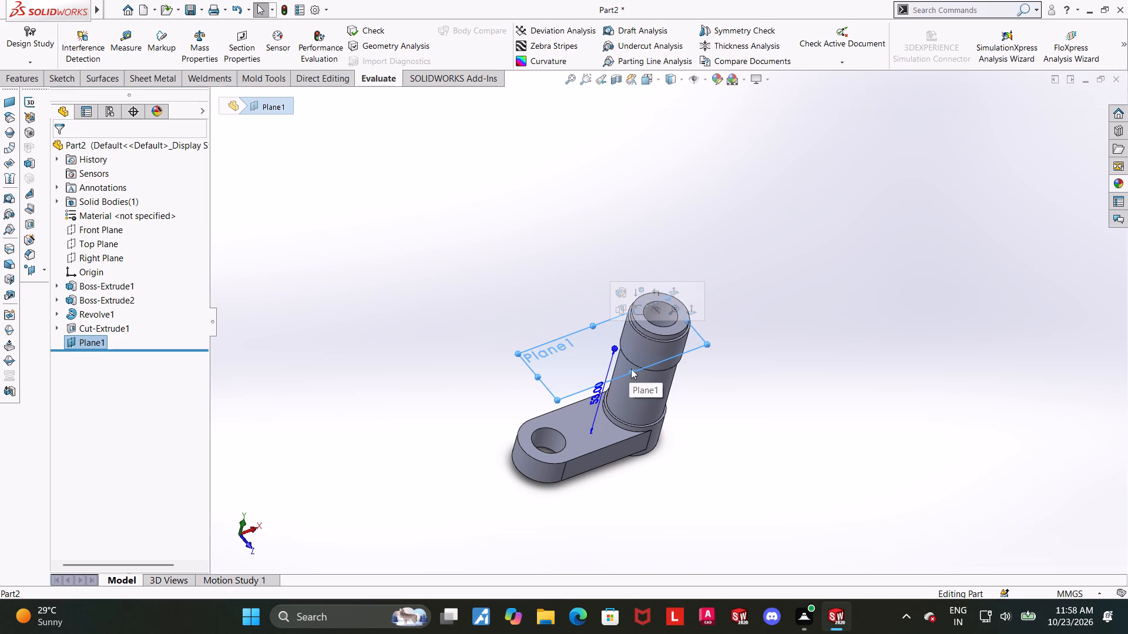
middle_click_drag(713, 418, 706, 385)
left_click(761, 455)
left_click(562, 323)
left_click(583, 337)
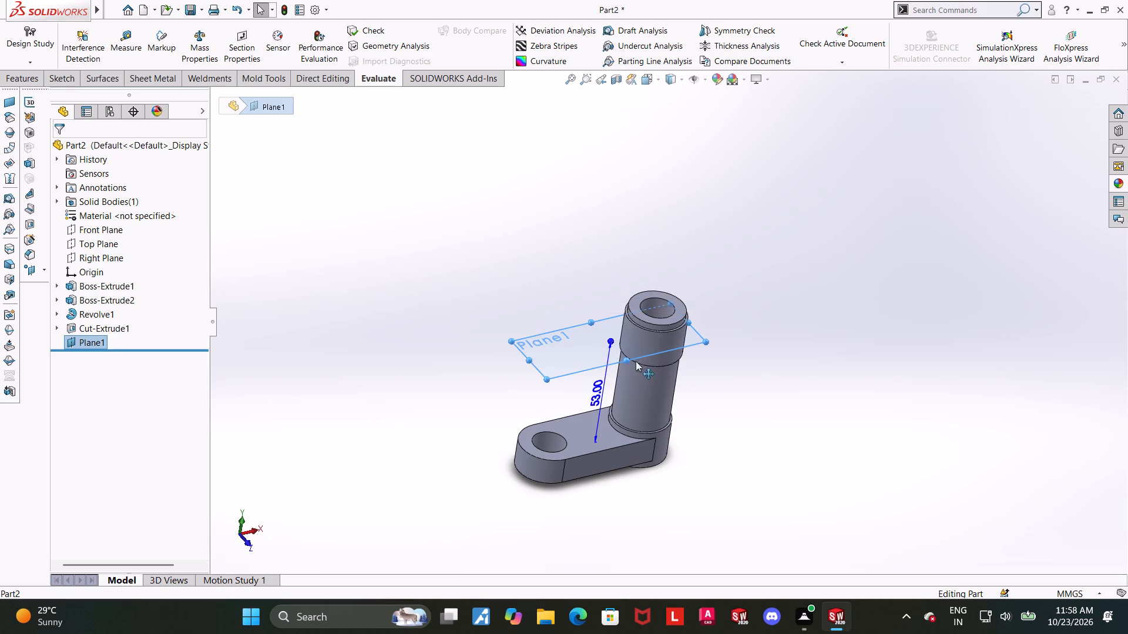
left_click_drag(622, 360, 785, 509)
left_click(957, 416)
middle_click_drag(922, 397, 924, 367)
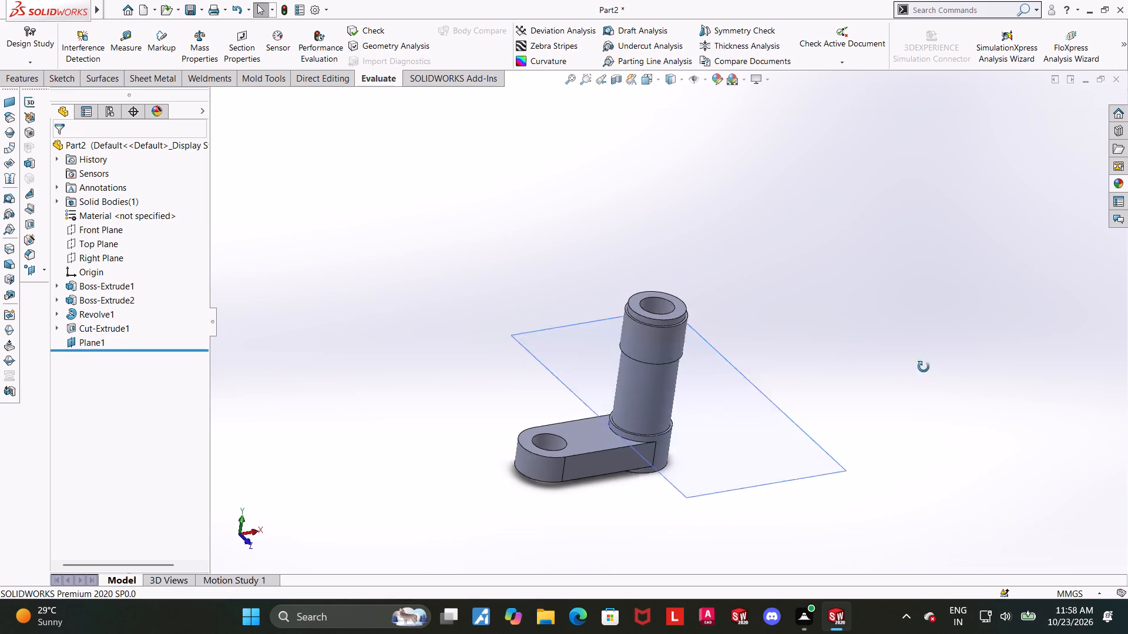
middle_click_drag(924, 367, 1015, 429)
key("Escape")
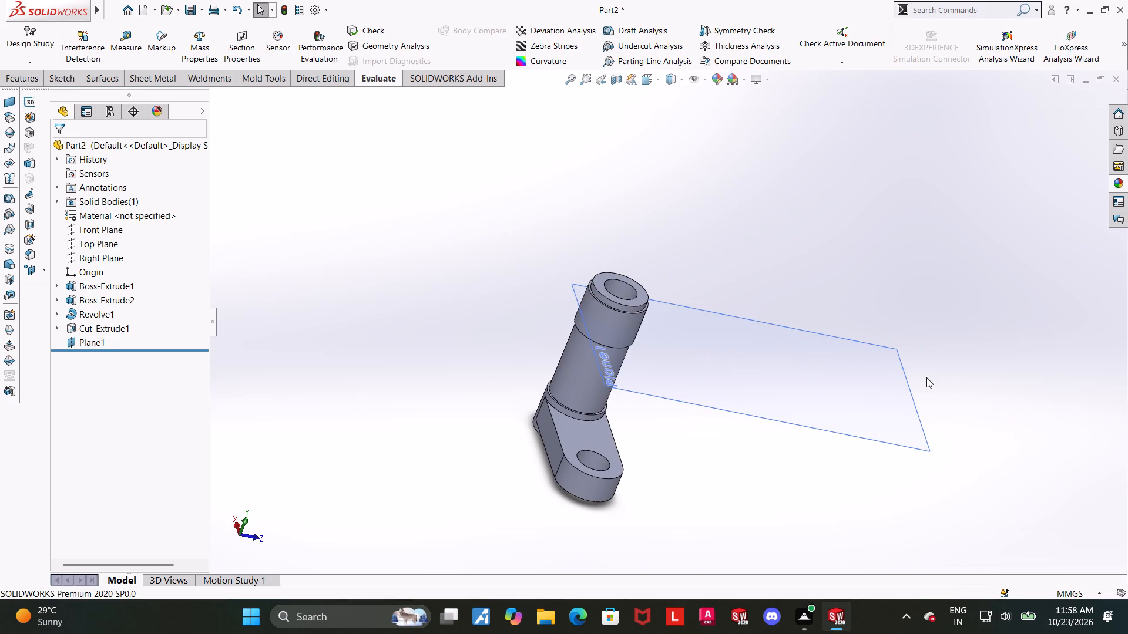
Start a new sketch on the 53 mm offset plane and view it face-on.
scroll(926, 377, "up", 1)
middle_click_drag(851, 376, 828, 395)
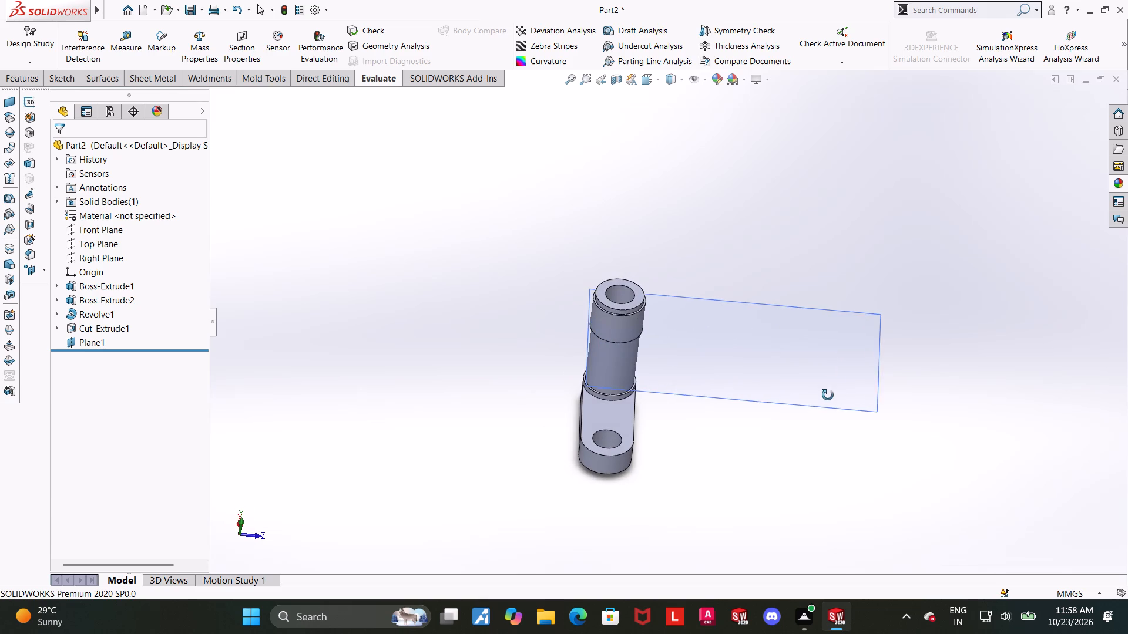
middle_click_drag(828, 395, 828, 394)
left_click(798, 360)
left_click(848, 326)
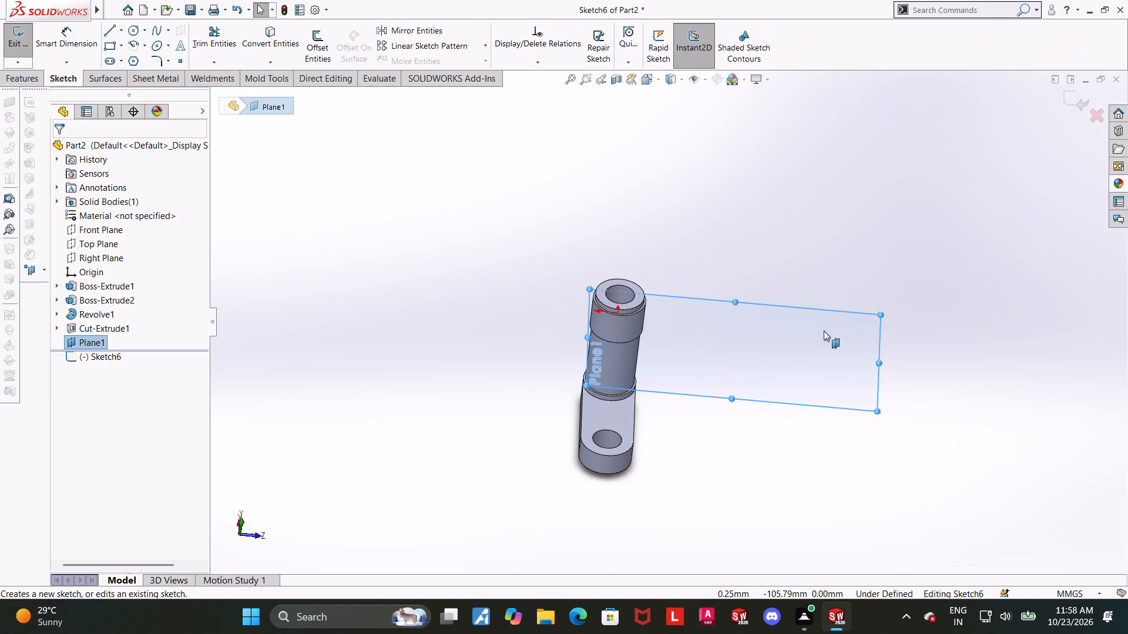
left_click(118, 358)
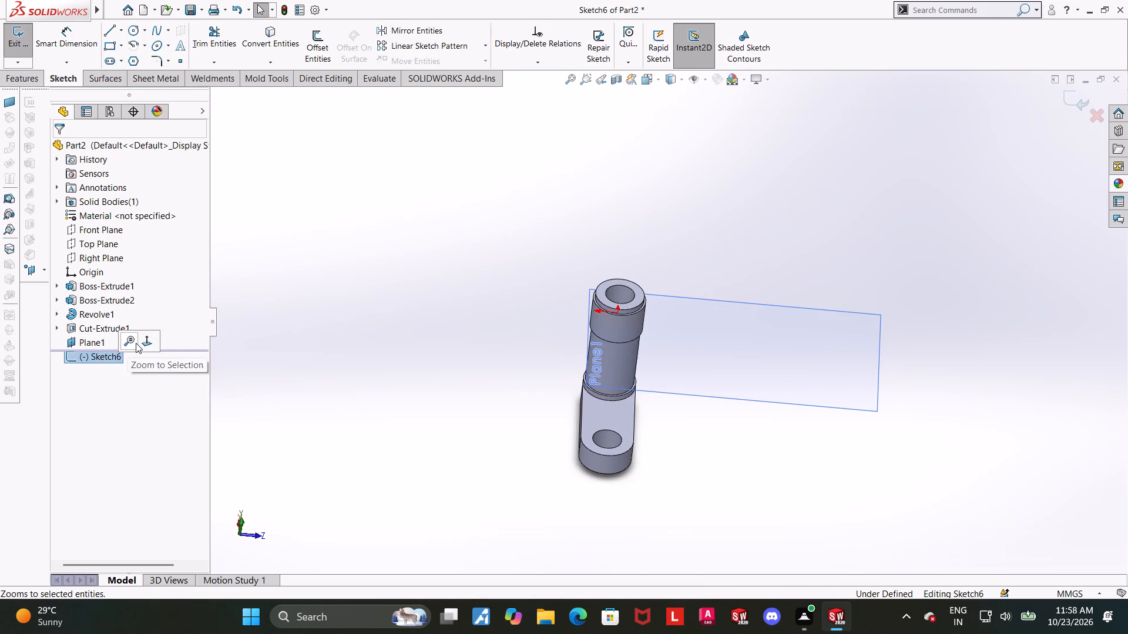
left_click(137, 343)
left_click(103, 361)
left_click(140, 346)
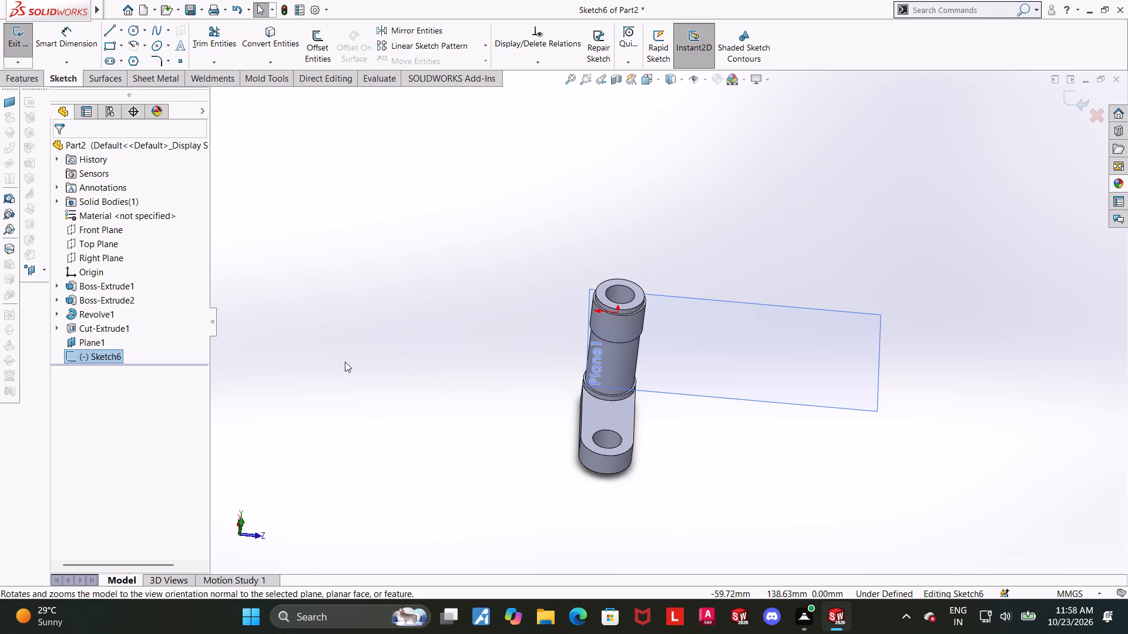
left_click(345, 356)
left_click(83, 356)
left_click(119, 337)
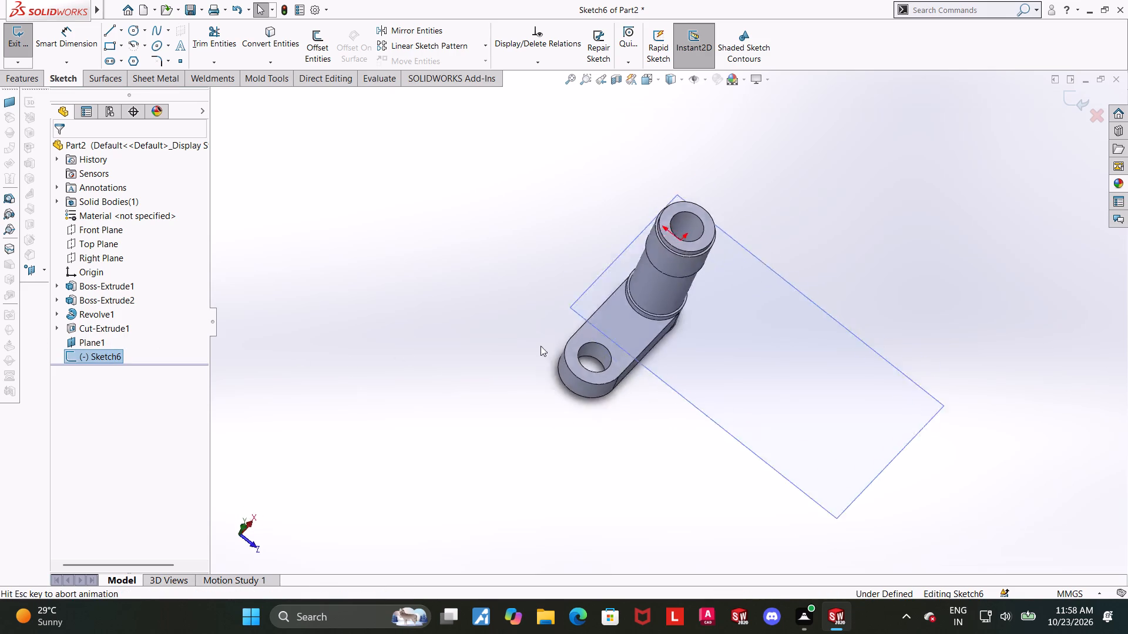
scroll(820, 362, "up", 3)
scroll(835, 386, "down", 2)
scroll(717, 176, "down", 2)
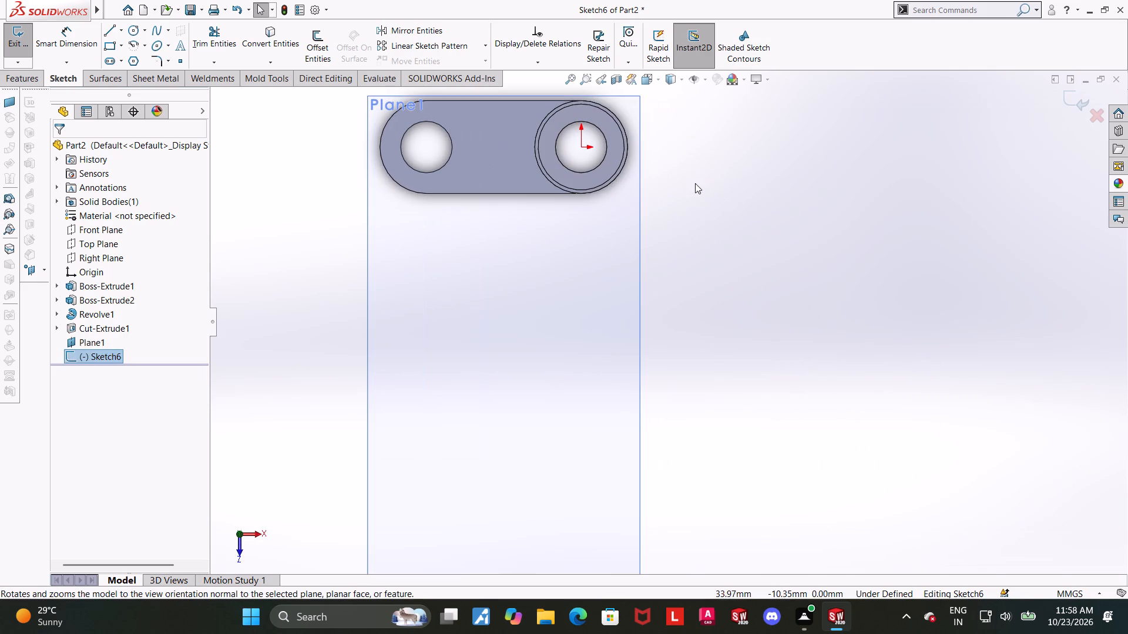
Sketch a circle beside the link, vertically aligned with the origin and about 76 mm from it, with a diameter of 19 mm.
left_click(135, 32)
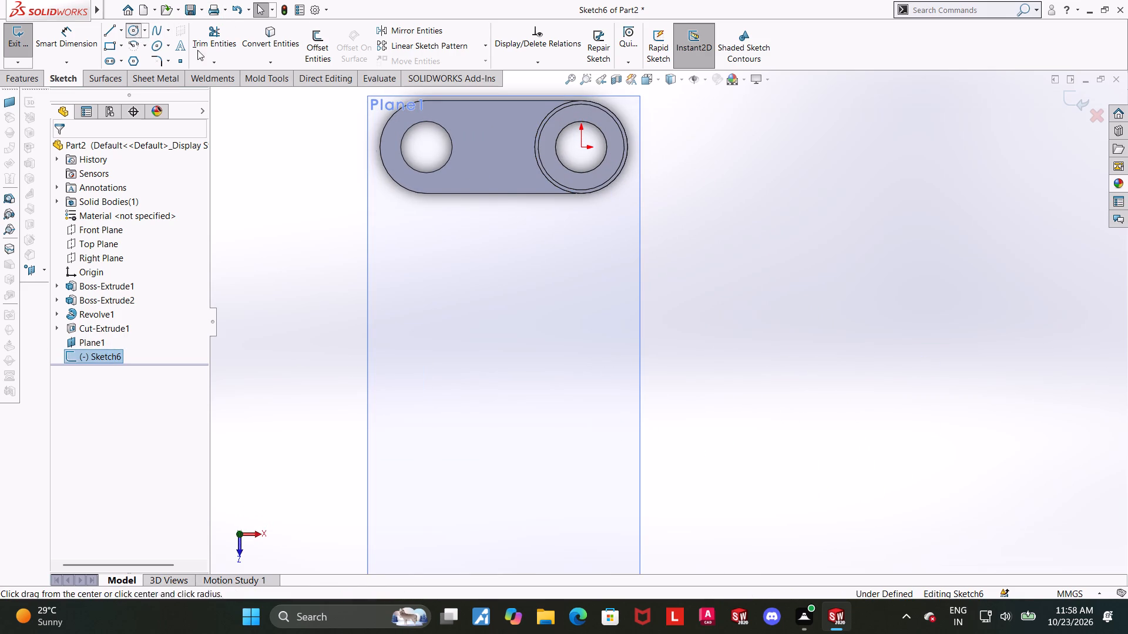
left_click(581, 408)
left_click(612, 399)
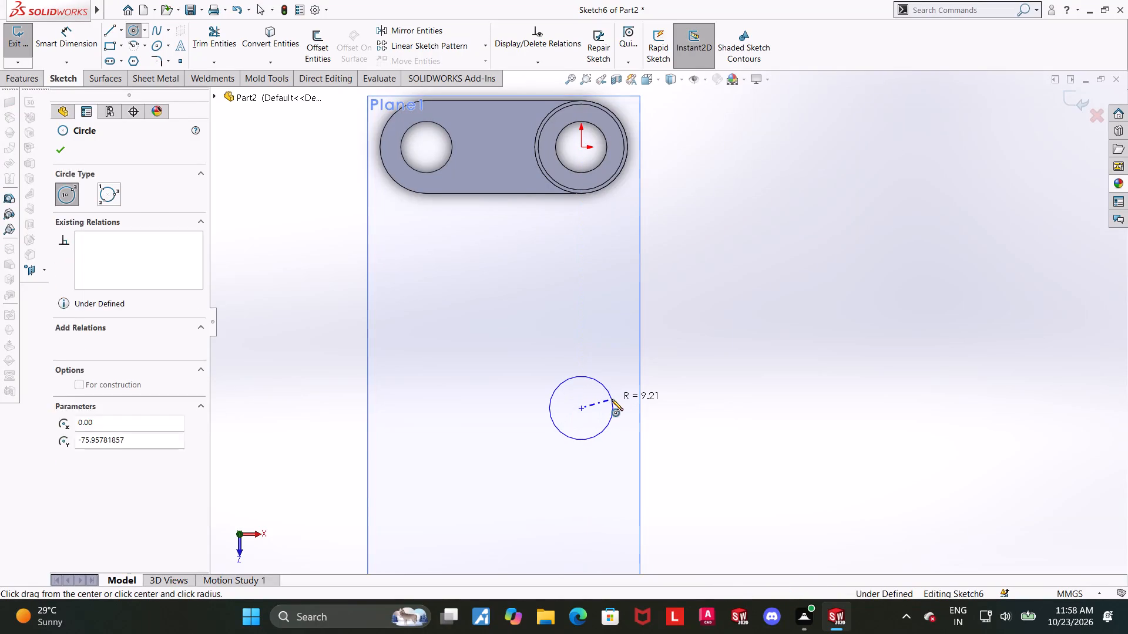
key("Escape")
left_click(79, 38)
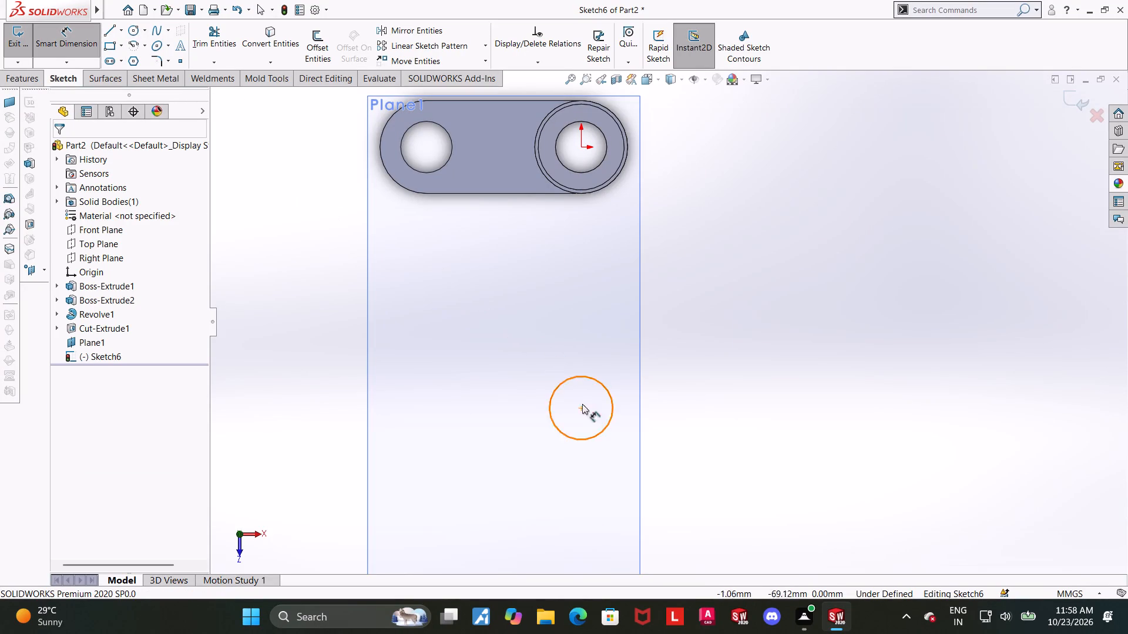
left_click(586, 437)
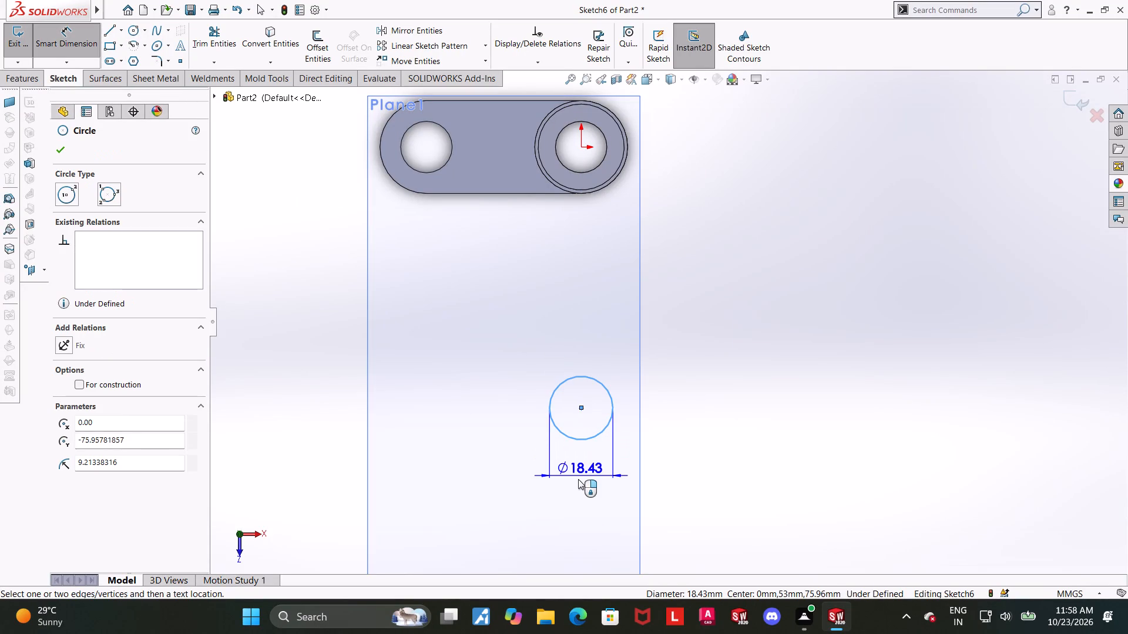
left_click(578, 479)
type("19")
key("Return")
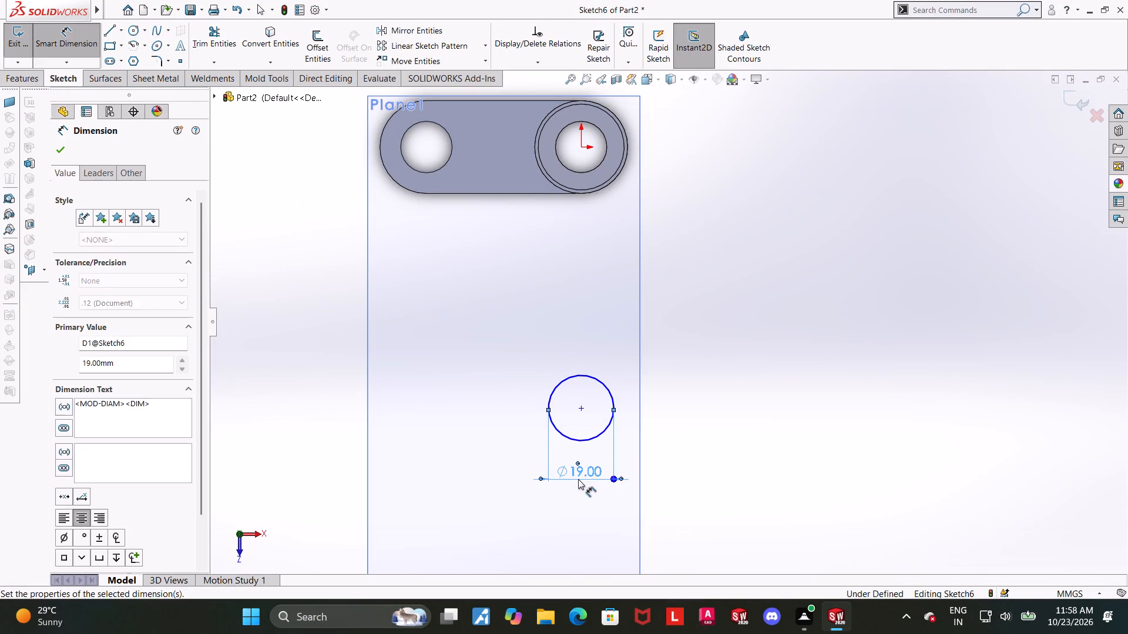
key("Escape")
left_click(697, 468)
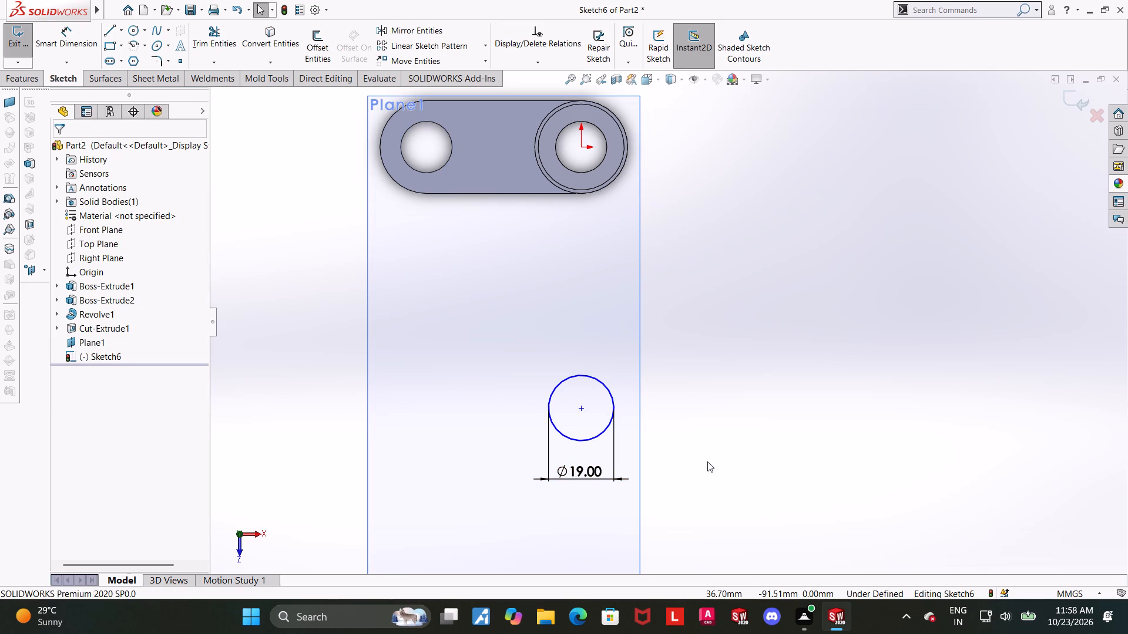
Sketch a smaller concentric circle inside the 19 mm circle and set its diameter to 11 mm.
left_click(136, 28)
left_click(580, 412)
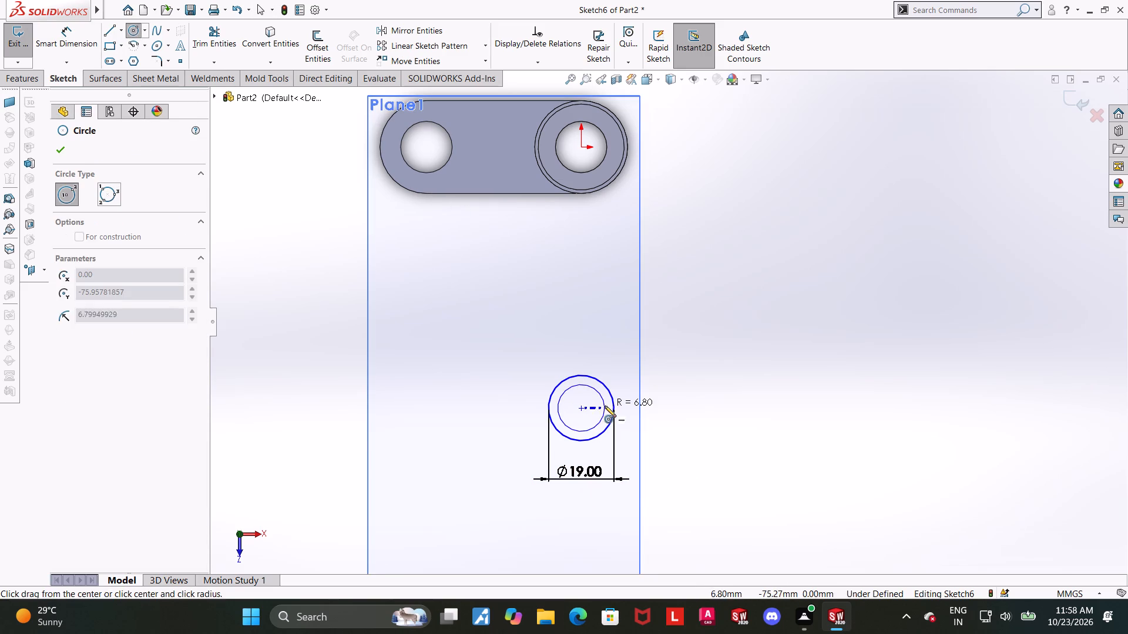
left_click(605, 406)
key("Escape")
left_click(48, 32)
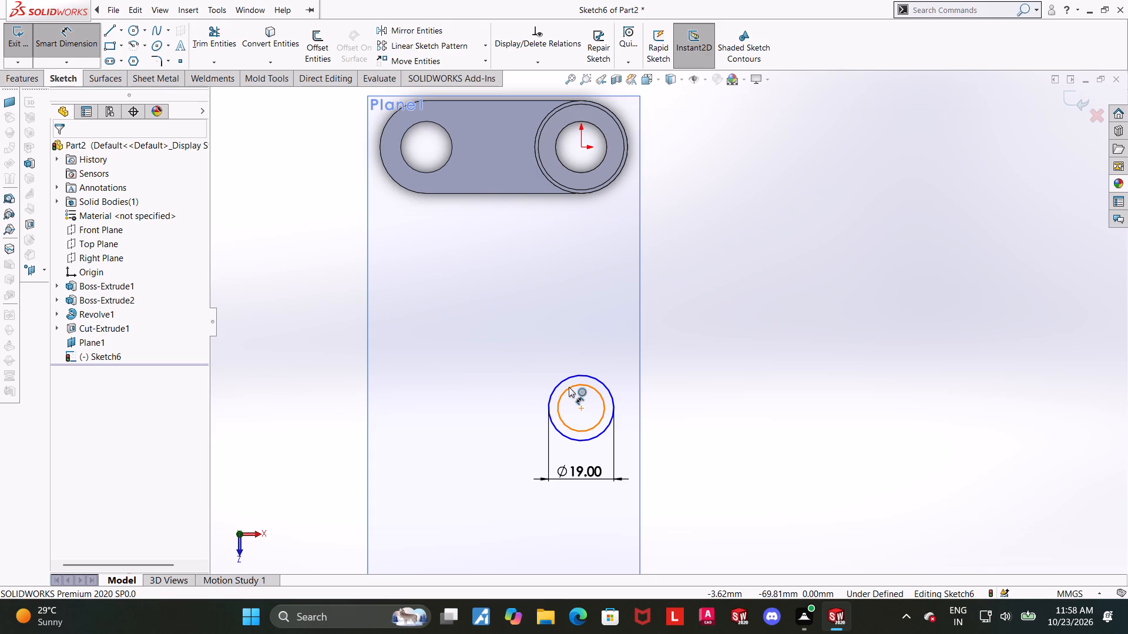
left_click(569, 387)
left_click(712, 424)
type("11")
key("Return")
key("Escape")
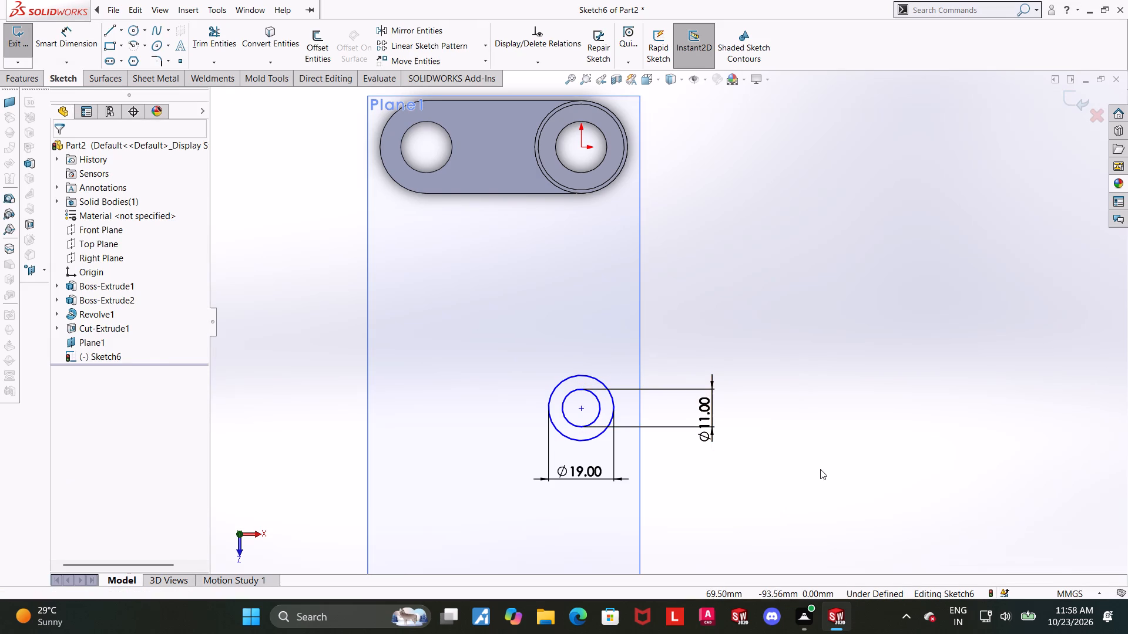
Dimension the distance between the origin and the centre of the concentric circles as 60 mm.
left_click(73, 30)
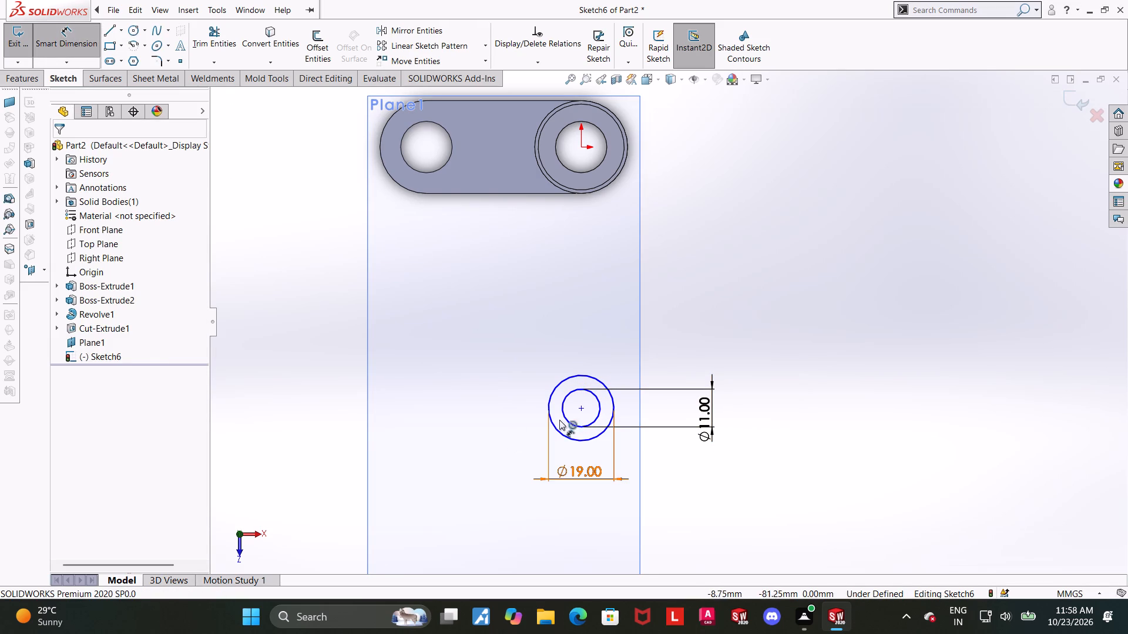
left_click(579, 412)
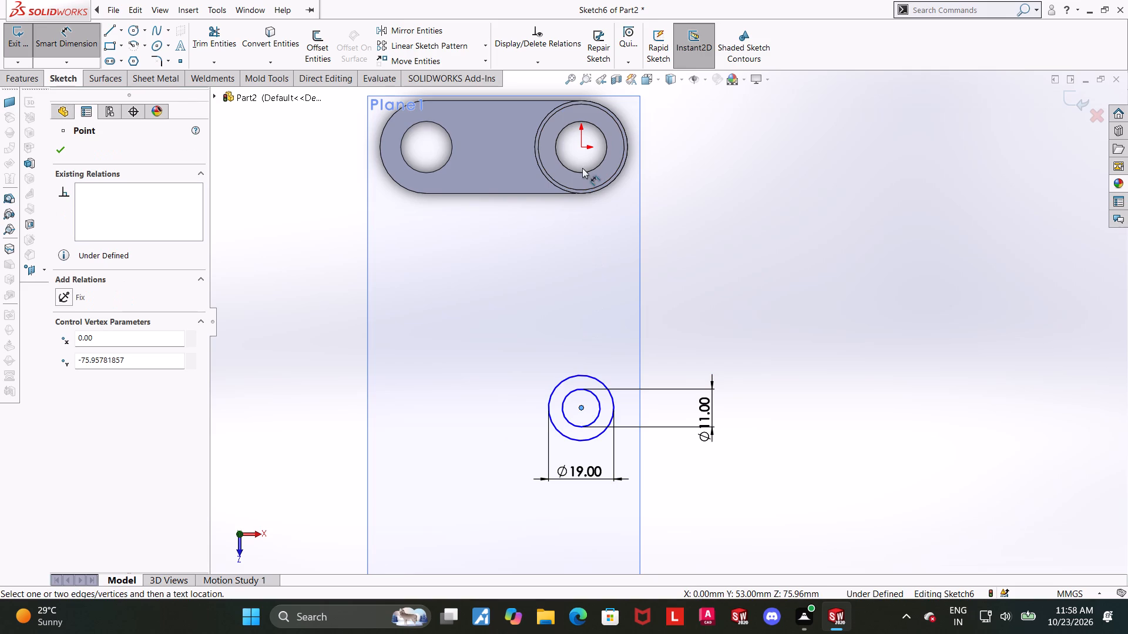
left_click(582, 145)
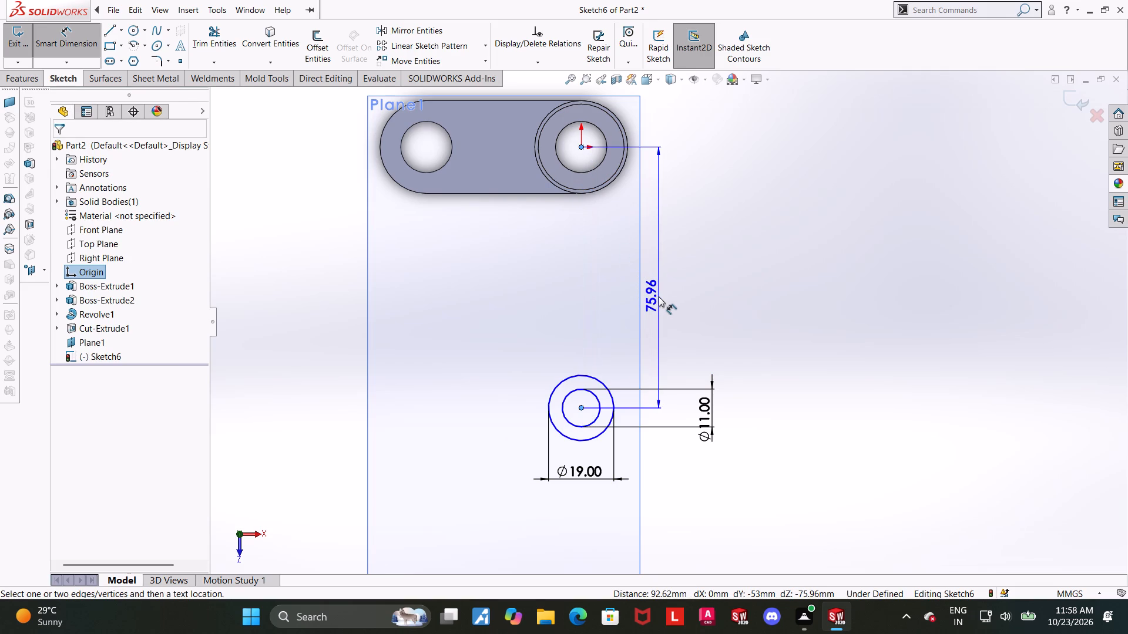
left_click(659, 296)
type("60")
key("Return")
key("Escape")
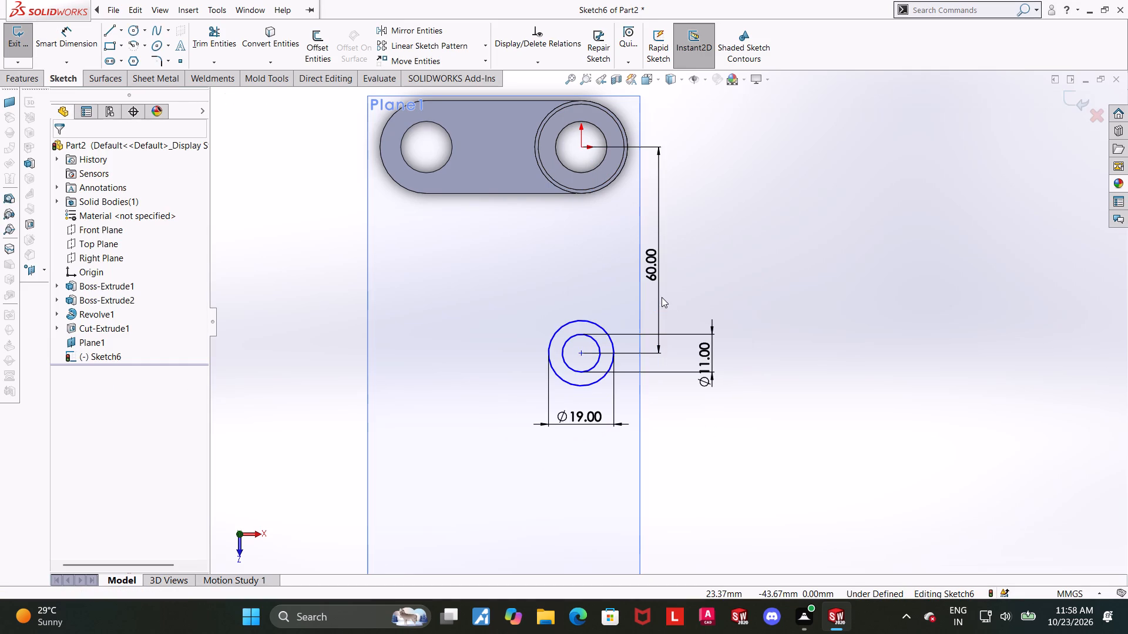
Add a Vertical relation between the origin and the centre of the concentric circles.
left_click(720, 283)
left_click(580, 149)
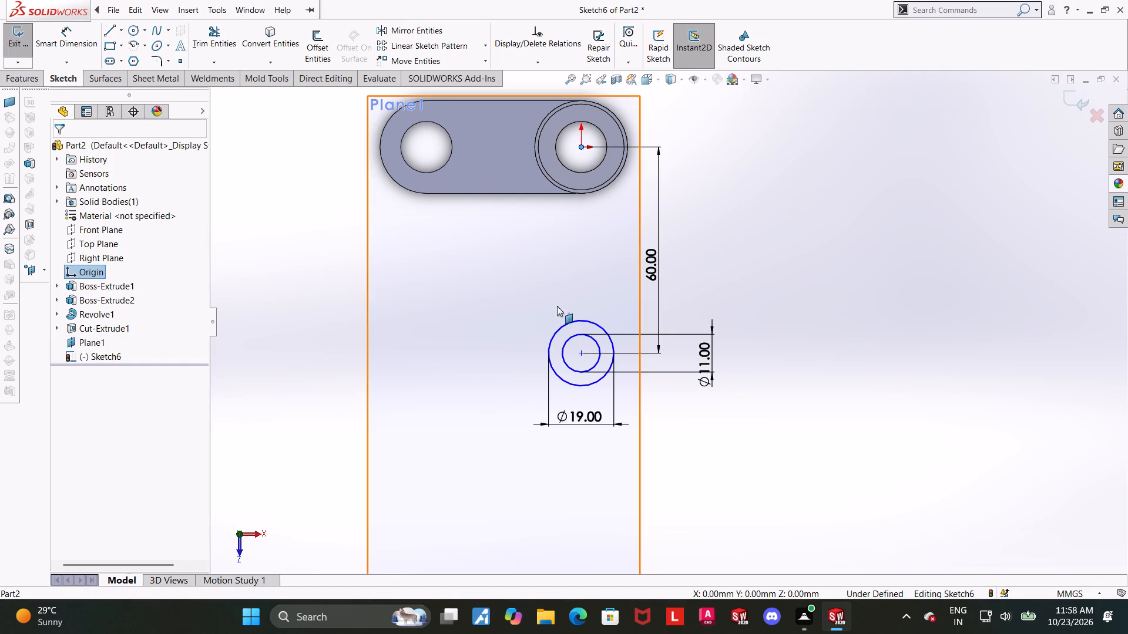
left_click(578, 351, "ctrl")
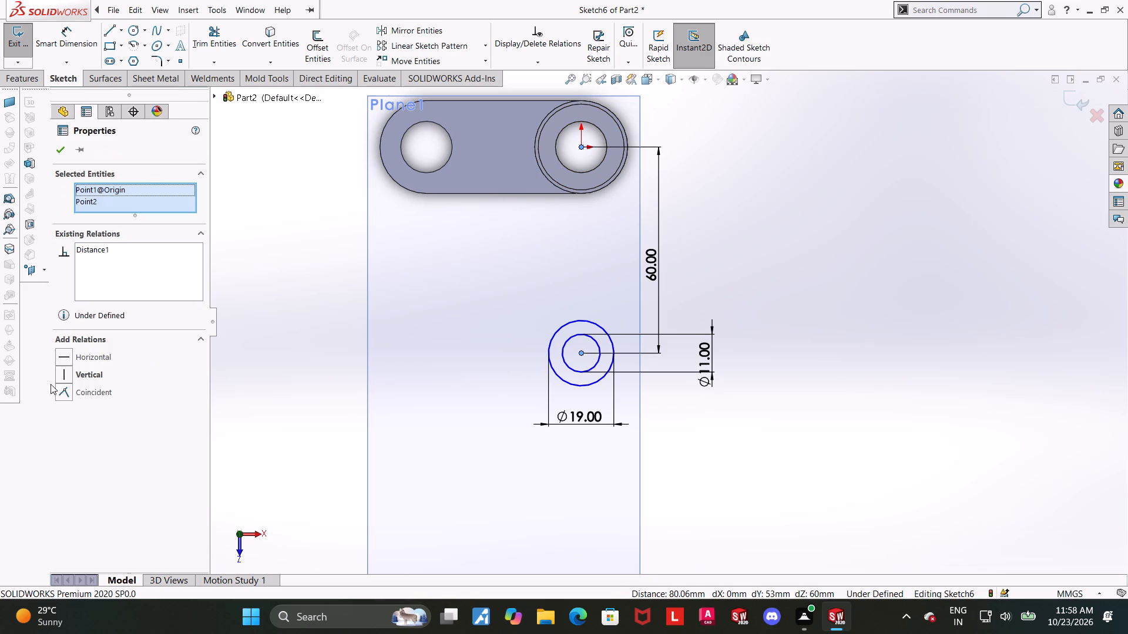
left_click(62, 378)
left_click(748, 413)
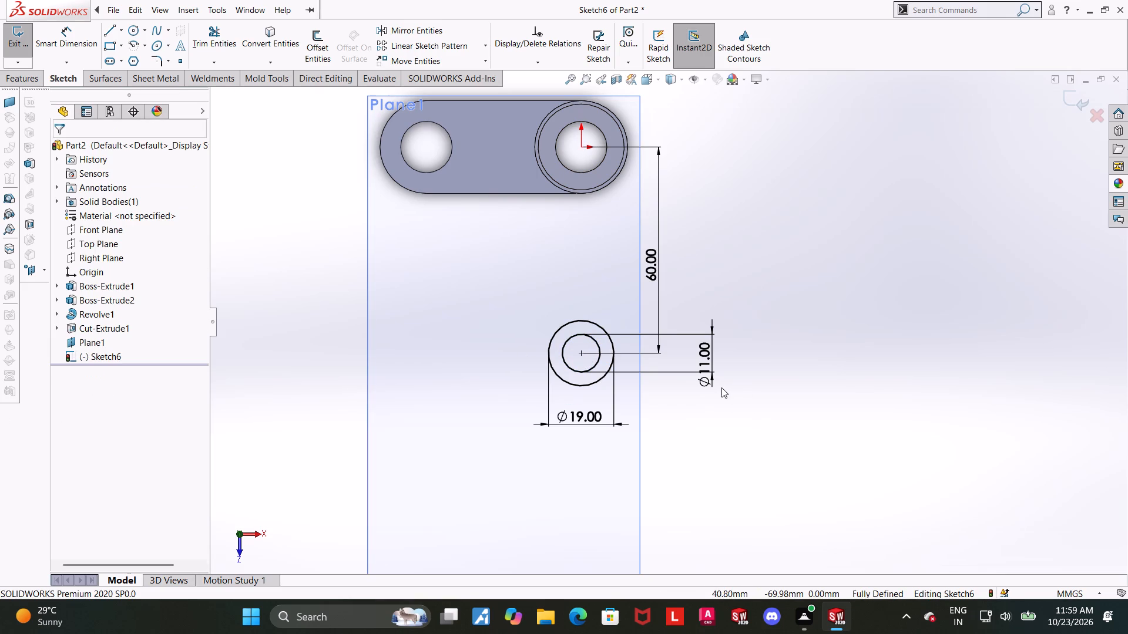
Examine the ring sketch's position relative to the stepped pin and link body from several angles.
scroll(699, 388, "up", 1)
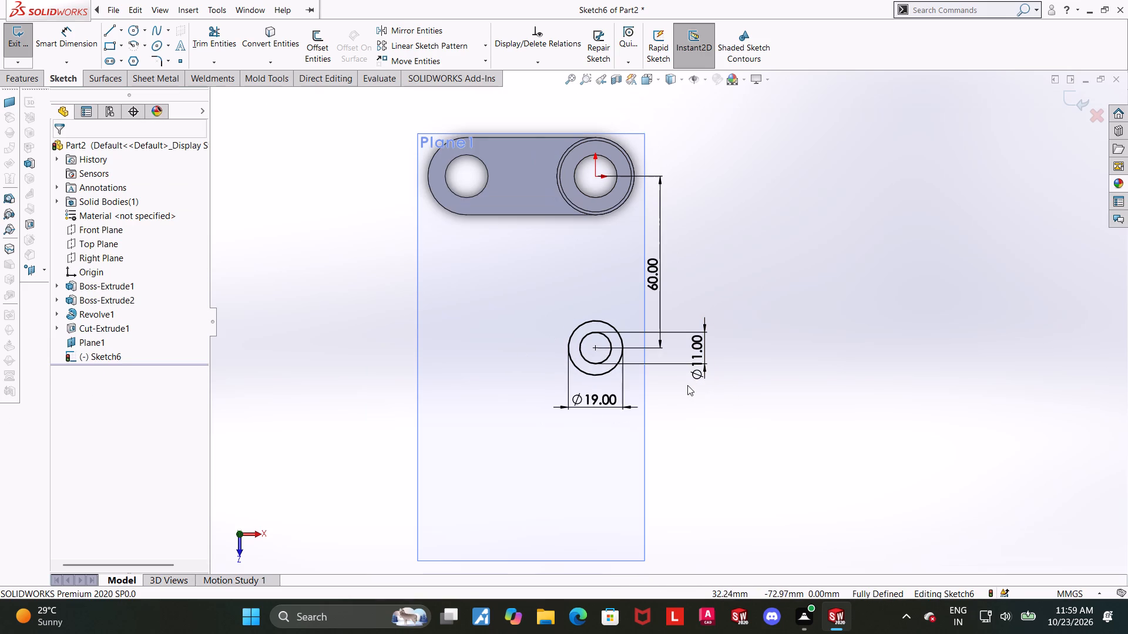
scroll(543, 443, "up", 1)
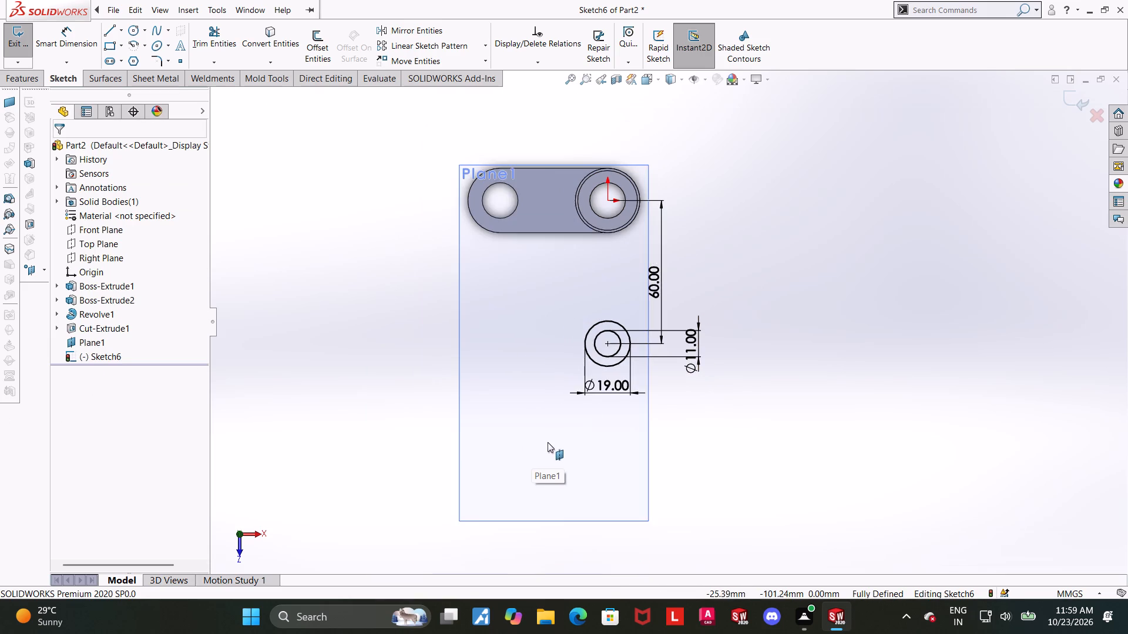
scroll(546, 434, "up", 1)
middle_click_drag(546, 422, 613, 225)
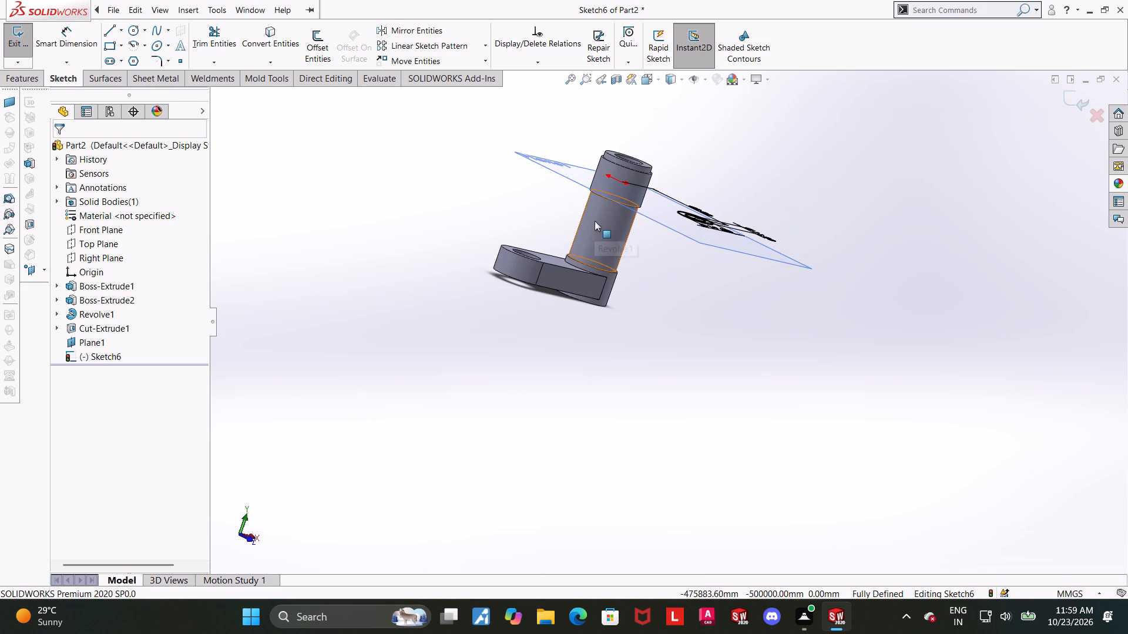
scroll(727, 241, "up", 1)
middle_click_drag(789, 217, 777, 255)
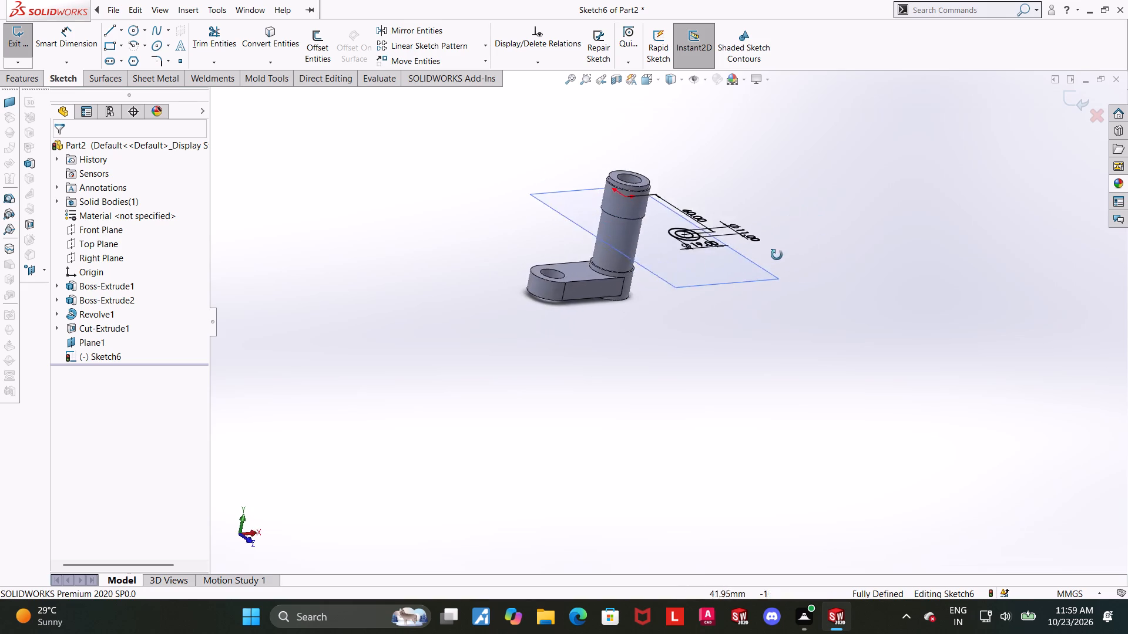
middle_click_drag(777, 255, 707, 234)
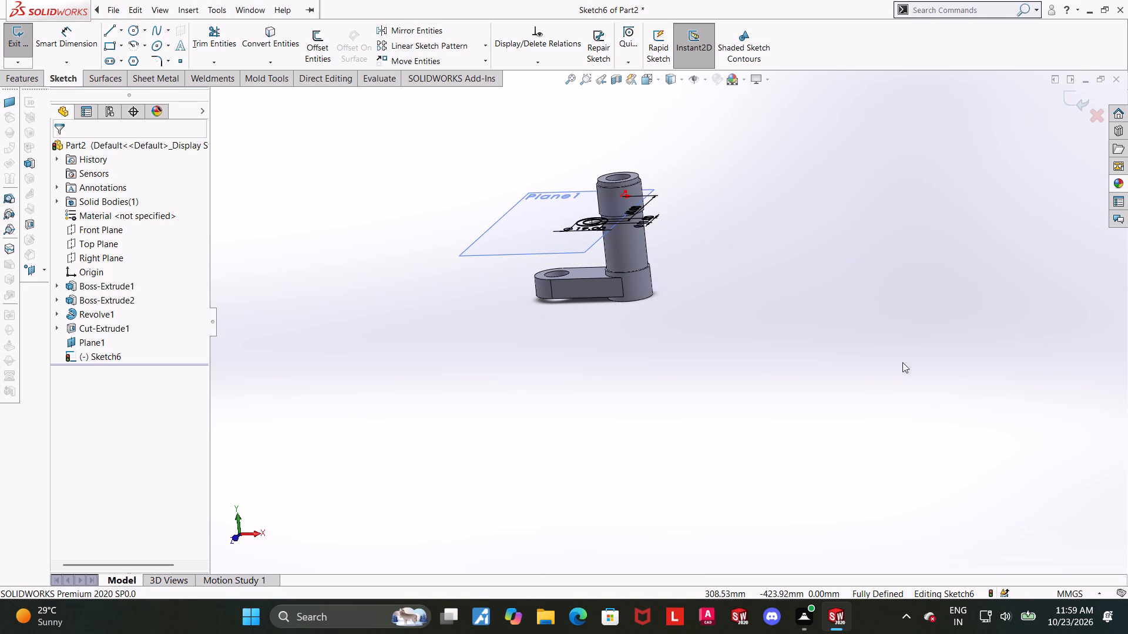
scroll(873, 377, "up", 1)
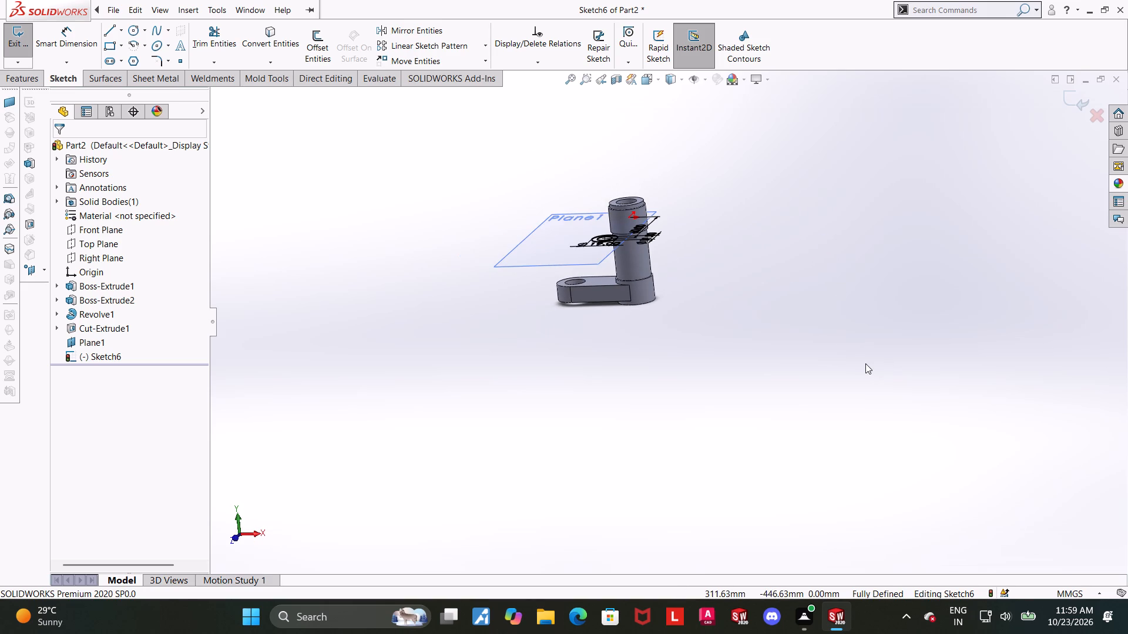
scroll(868, 363, "up", 1)
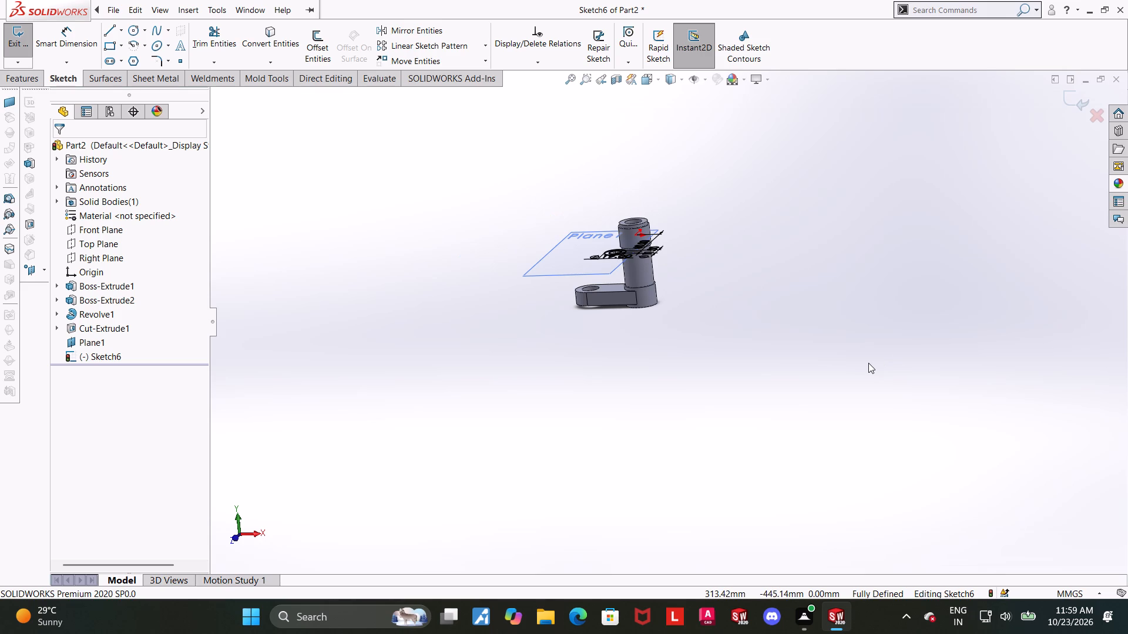
scroll(852, 363, "down", 1)
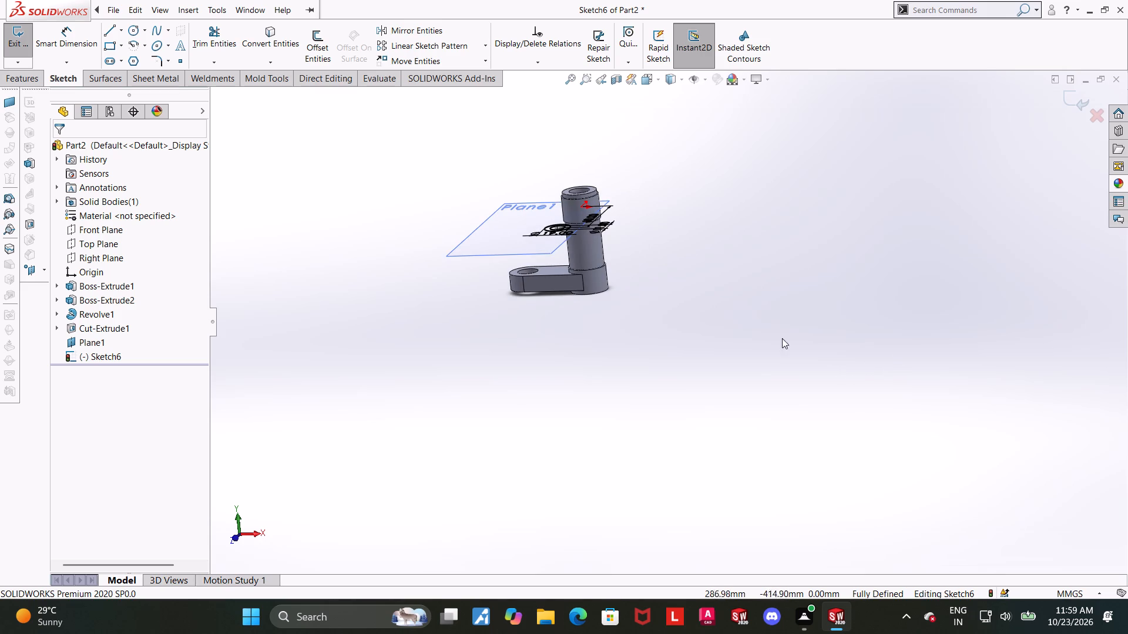
scroll(567, 203, "up", 2)
scroll(564, 203, "down", 3)
scroll(653, 336, "down", 3)
middle_click_drag(676, 326, 702, 366)
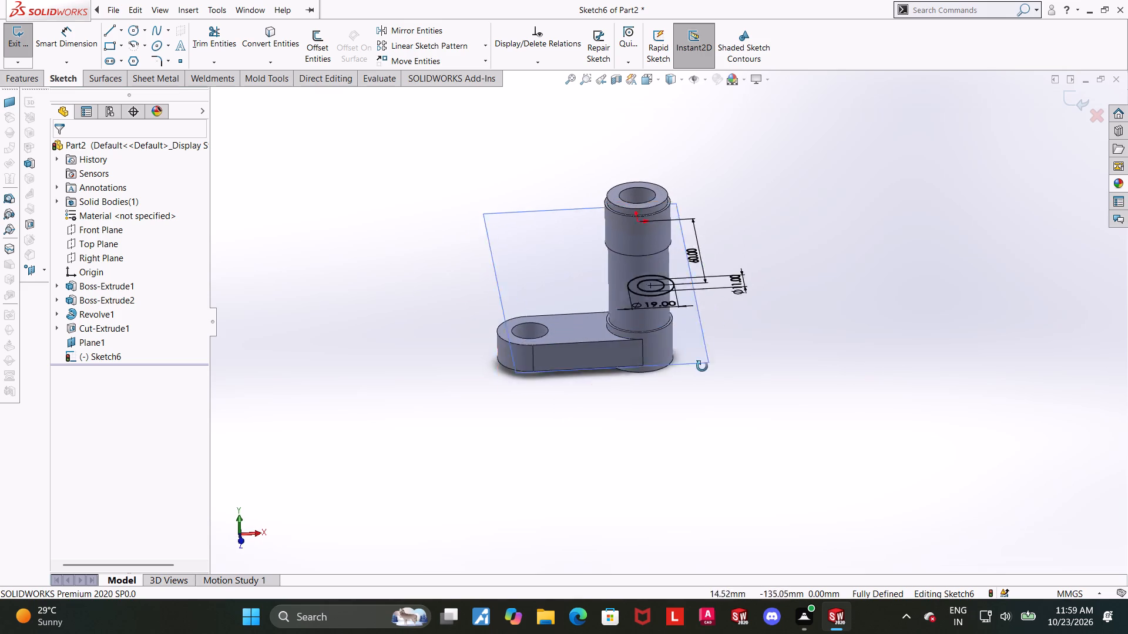
middle_click_drag(702, 366, 702, 367)
scroll(702, 273, "down", 2)
middle_click_drag(810, 292, 810, 380)
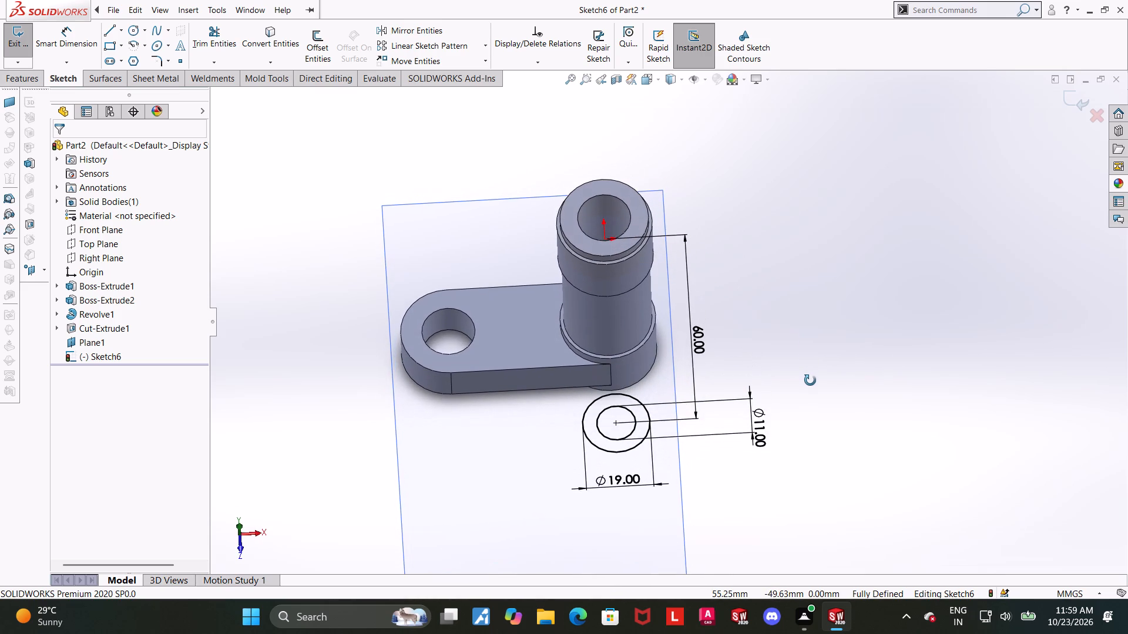
middle_click_drag(810, 380, 810, 384)
scroll(810, 372, "up", 1)
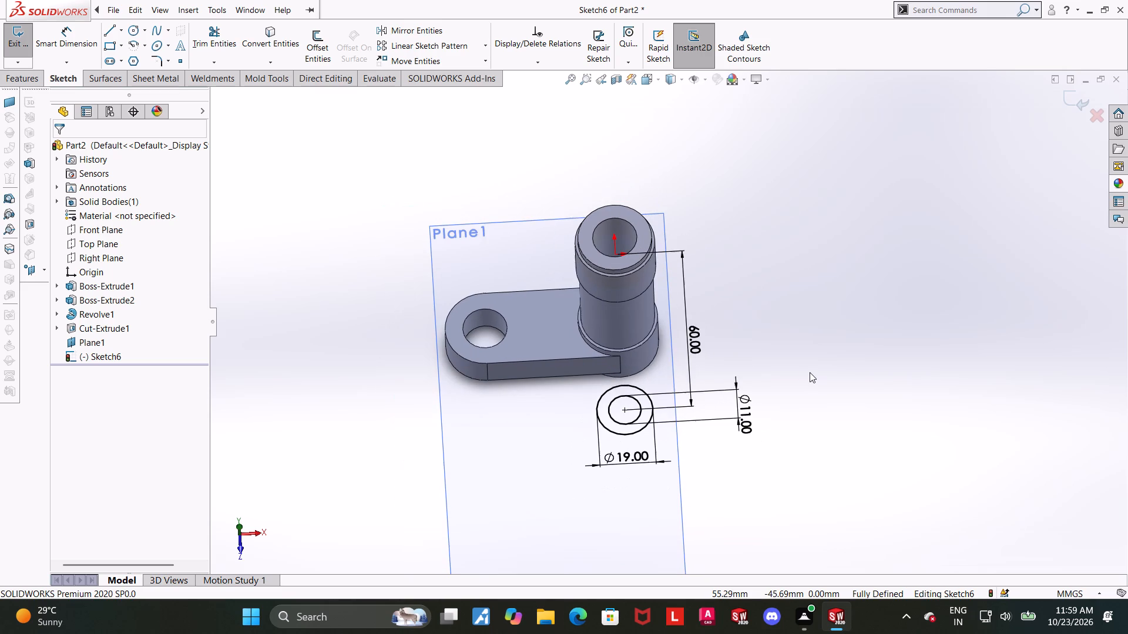
scroll(733, 383, "down", 1)
scroll(805, 392, "up", 1)
scroll(850, 431, "down", 2)
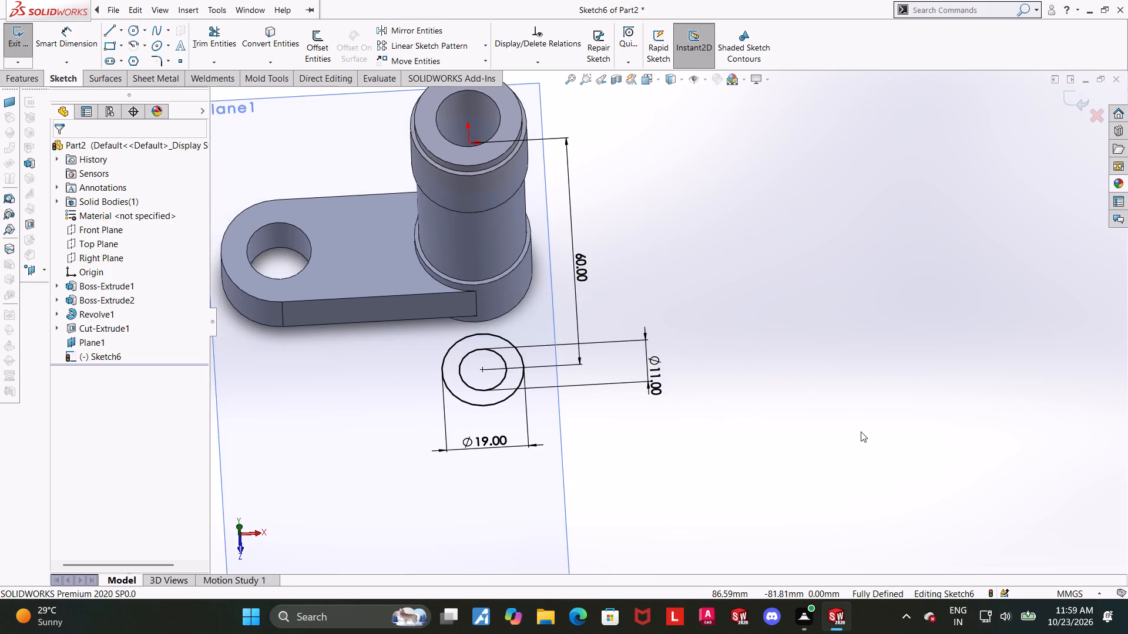
scroll(847, 424, "up", 2)
scroll(531, 385, "down", 2)
middle_click_drag(574, 400, 572, 447)
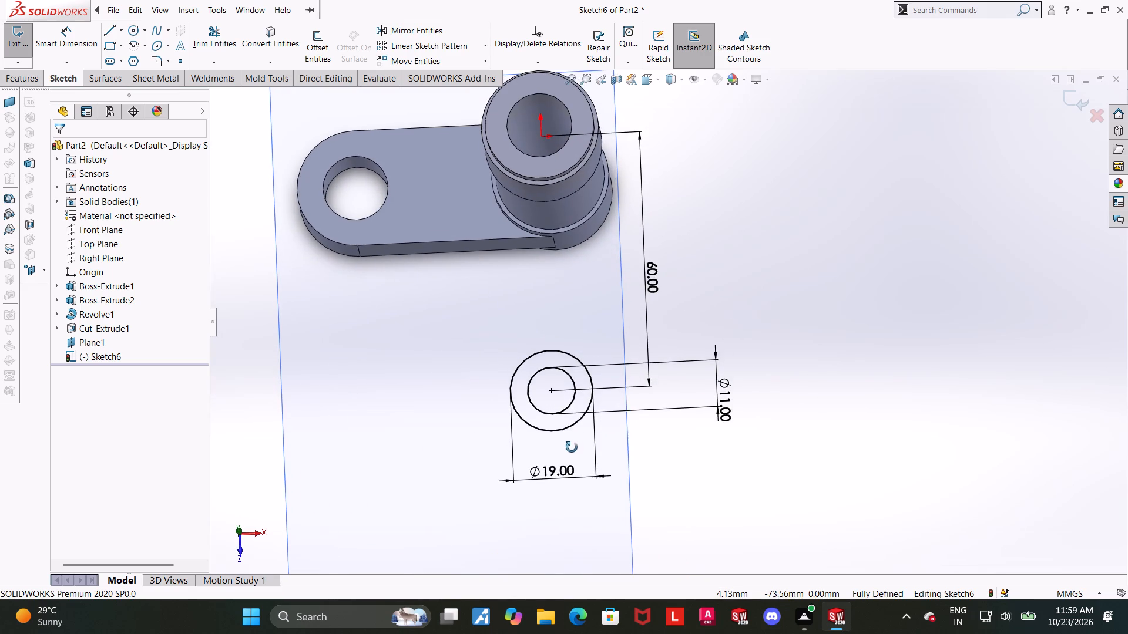
middle_click_drag(572, 447, 574, 436)
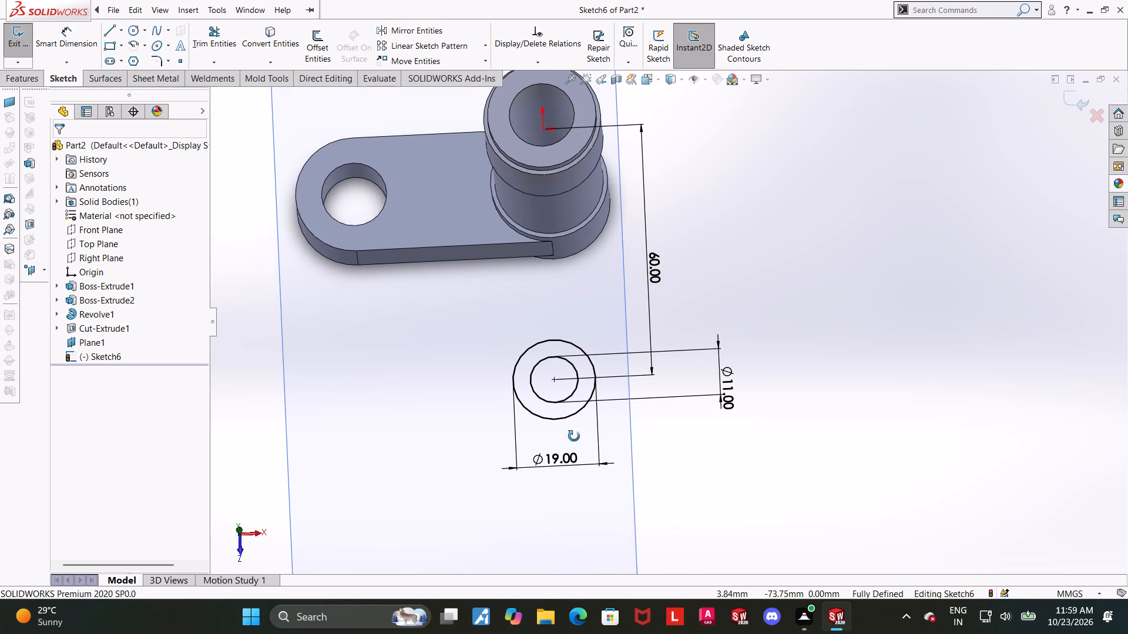
middle_click_drag(574, 436, 576, 437)
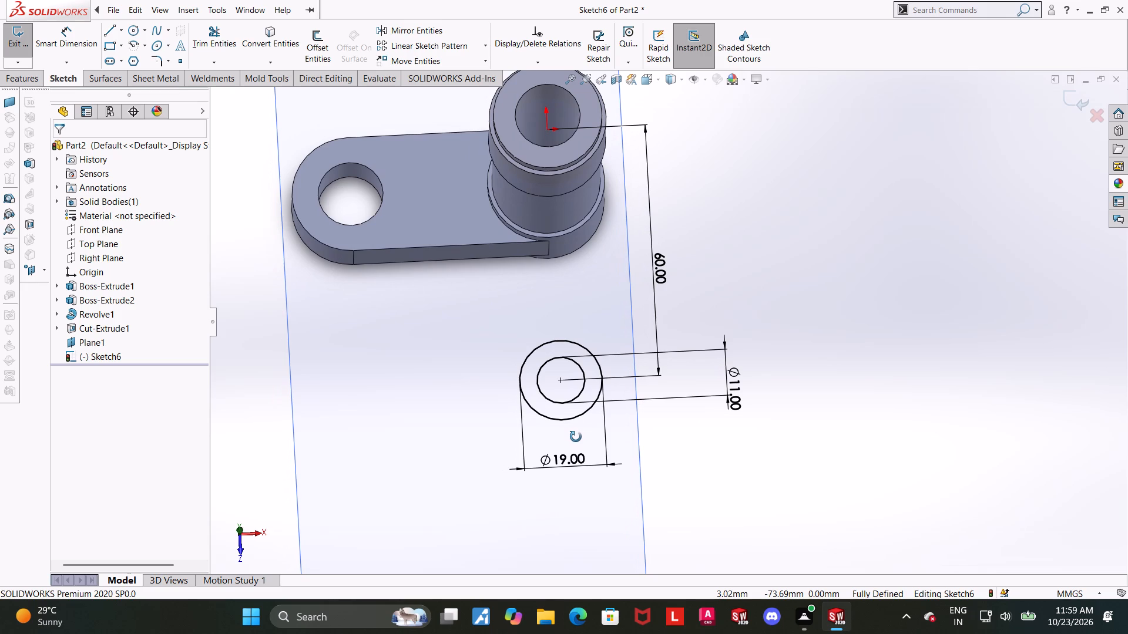
middle_click_drag(576, 437, 577, 439)
scroll(585, 418, "down", 2)
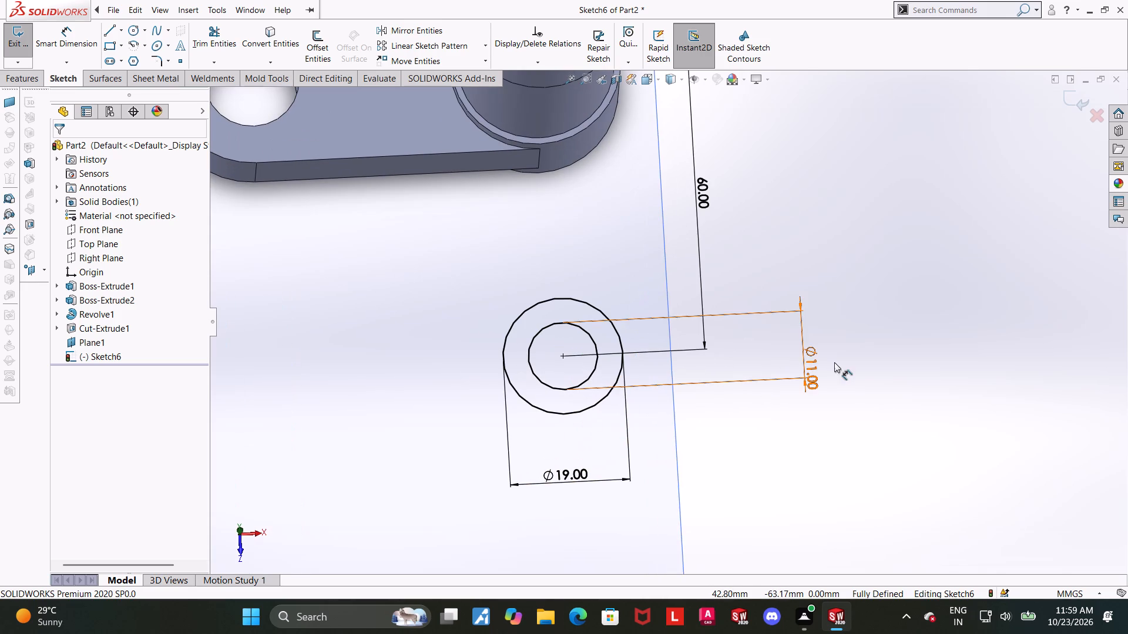
scroll(851, 369, "up", 2)
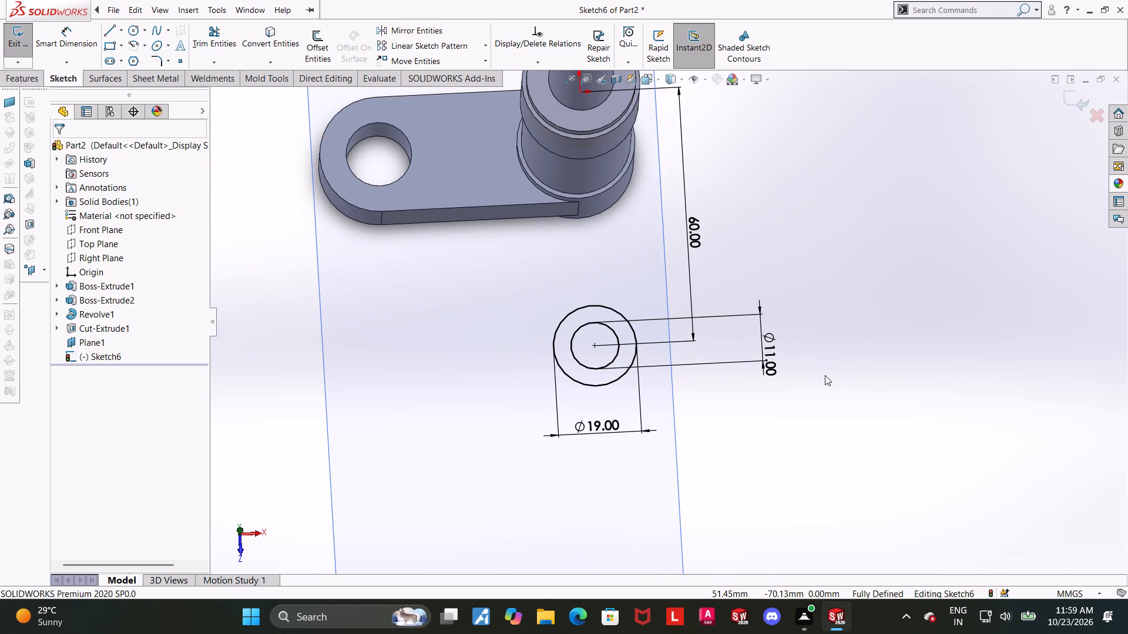
scroll(825, 375, "up", 2)
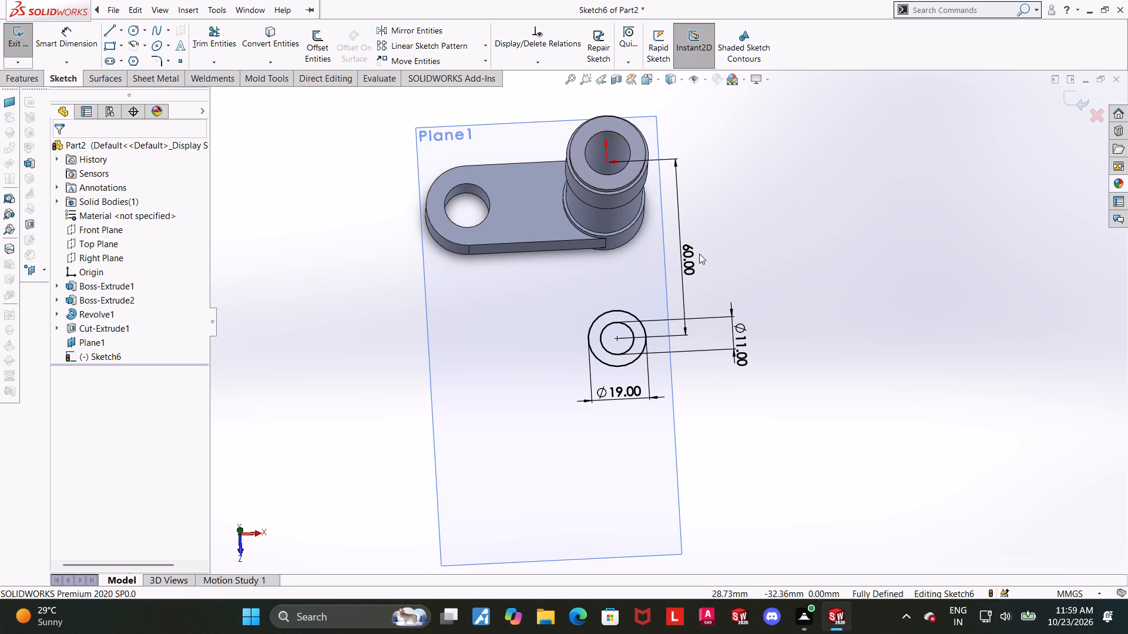
scroll(699, 268, "up", 1)
middle_click_drag(720, 275, 723, 244)
scroll(718, 241, "down", 3)
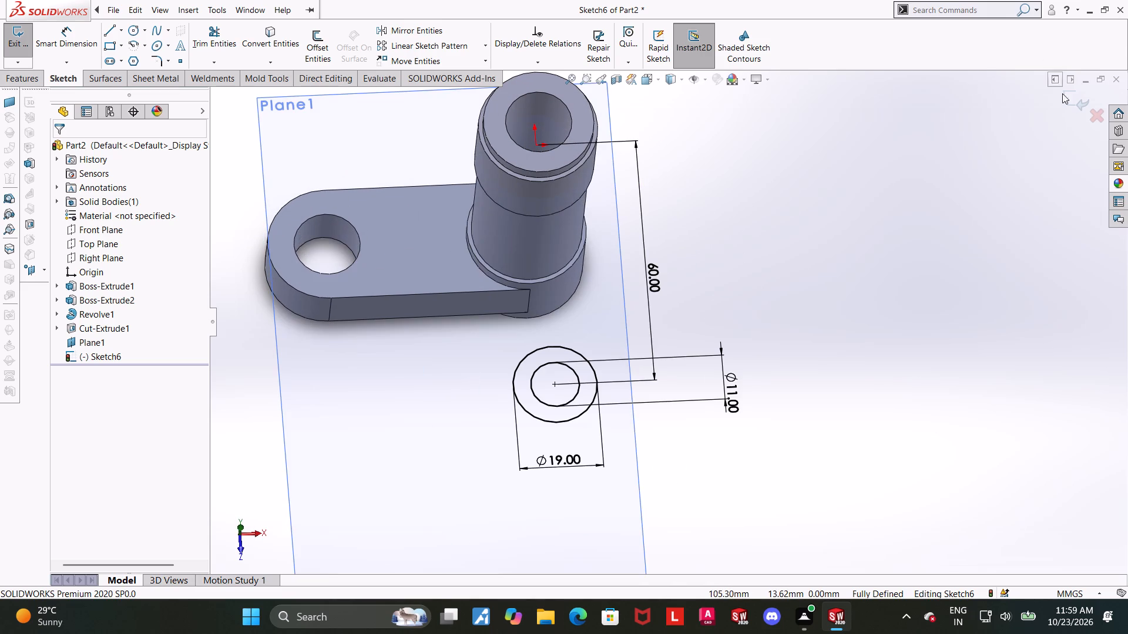
Exit the sketch of the 19 mm and 11 mm concentric circles.
left_click(1066, 97)
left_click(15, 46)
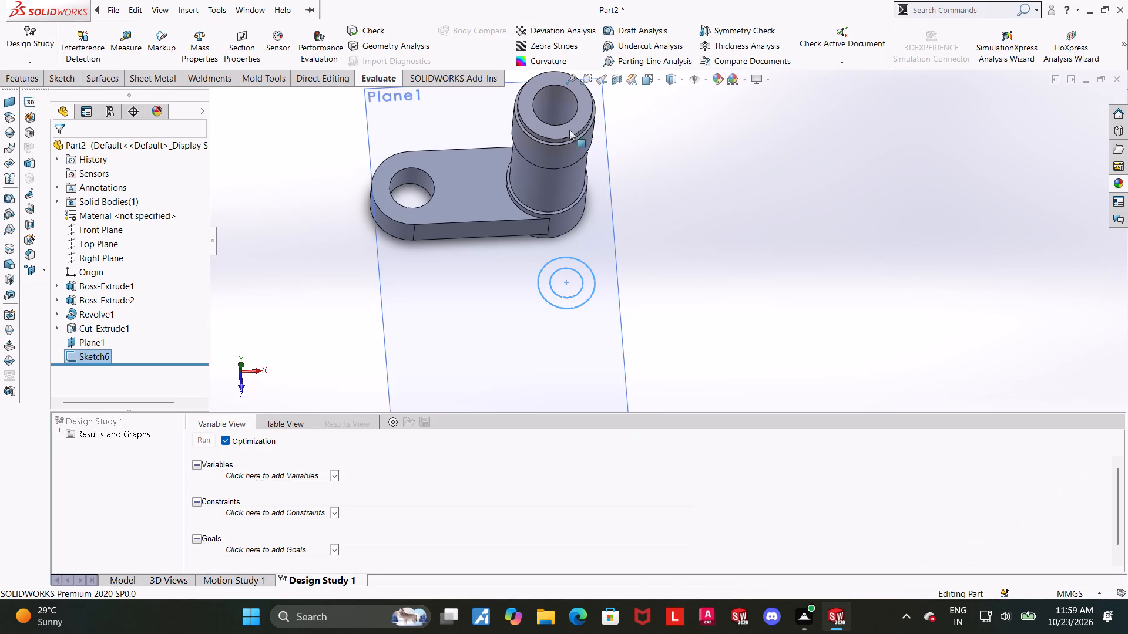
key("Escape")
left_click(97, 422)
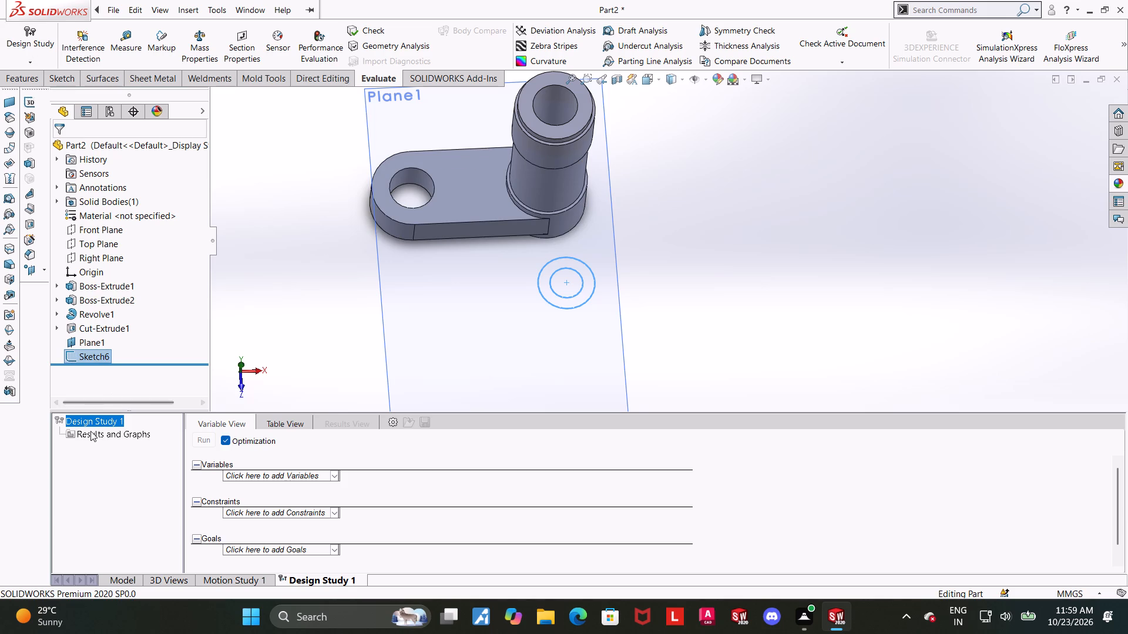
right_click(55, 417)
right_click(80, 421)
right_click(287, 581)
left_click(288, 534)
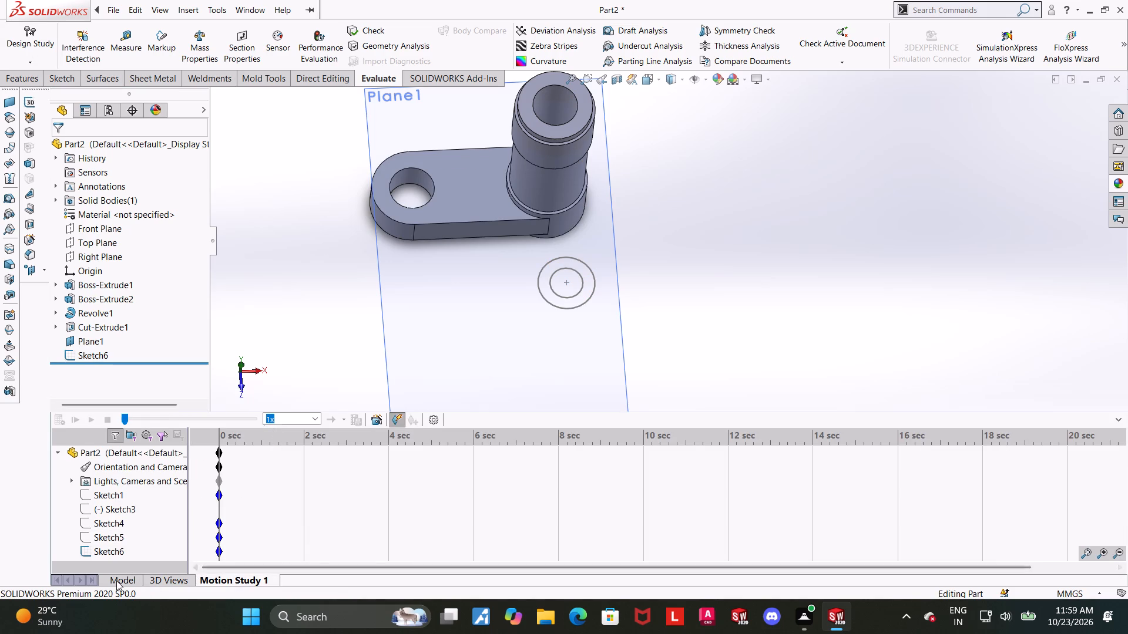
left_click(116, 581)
Extrude the 19 mm and 11 mm ring sketch as a boss 17.5 mm deep using Mid Plane, with the result merged.
scroll(790, 328, "up", 3)
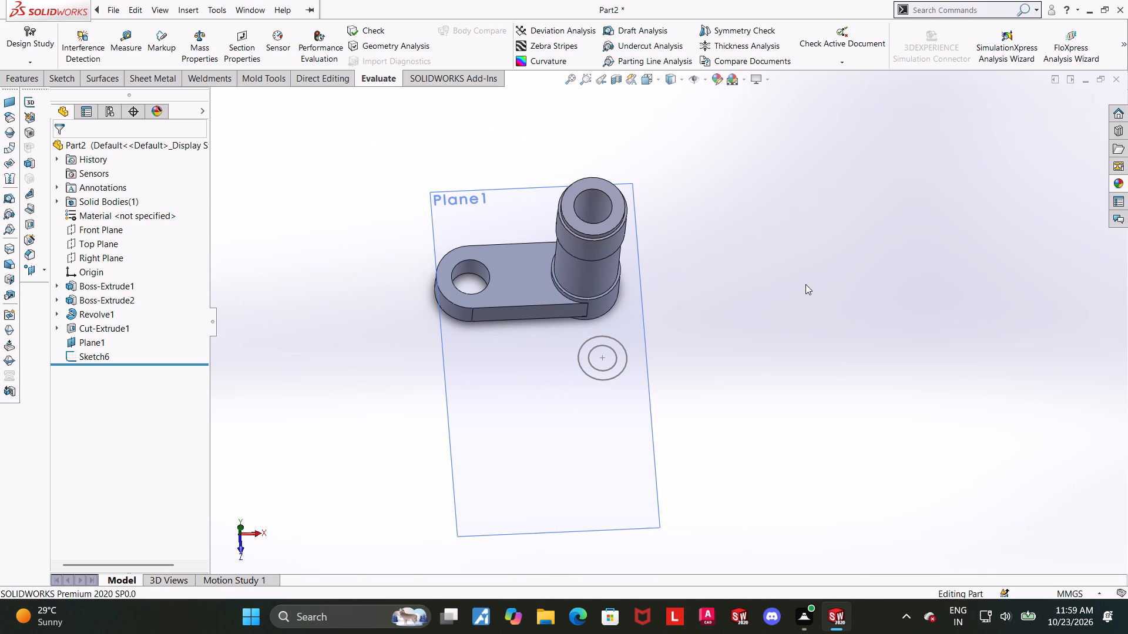
scroll(754, 268, "up", 1)
scroll(679, 274, "down", 1)
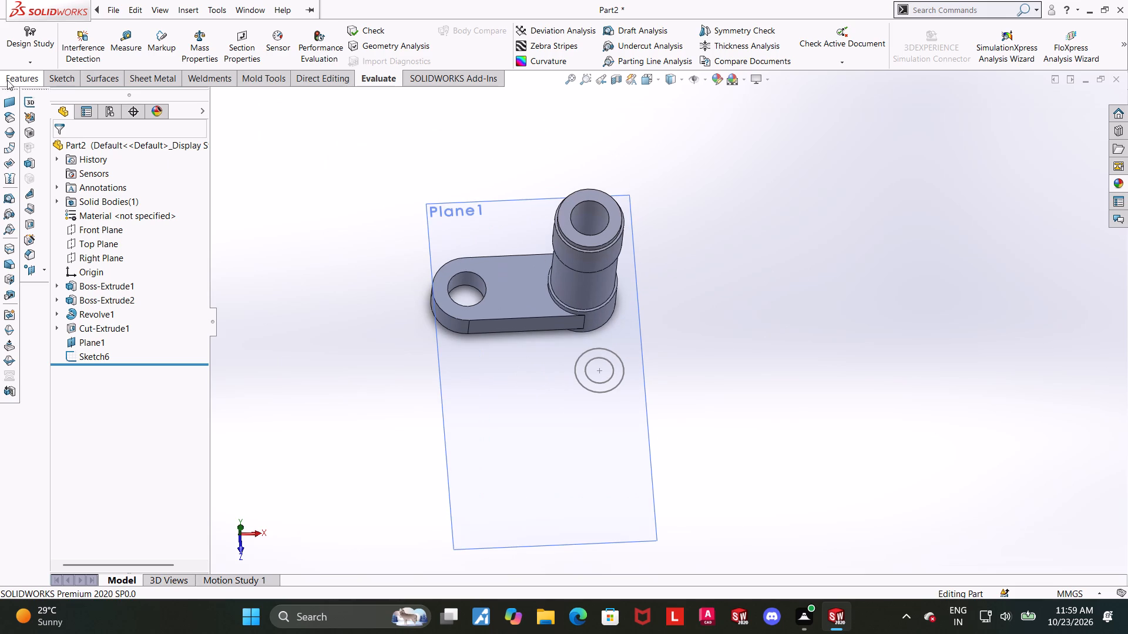
left_click(9, 77)
left_click(81, 356)
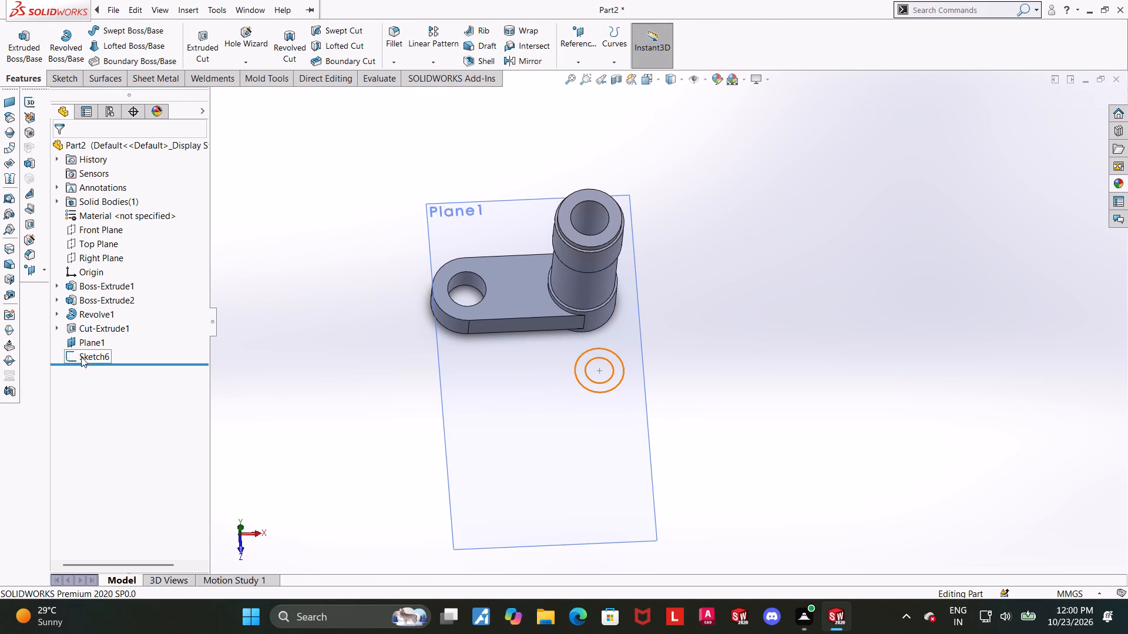
left_click(28, 46)
middle_click_drag(862, 329, 862, 299)
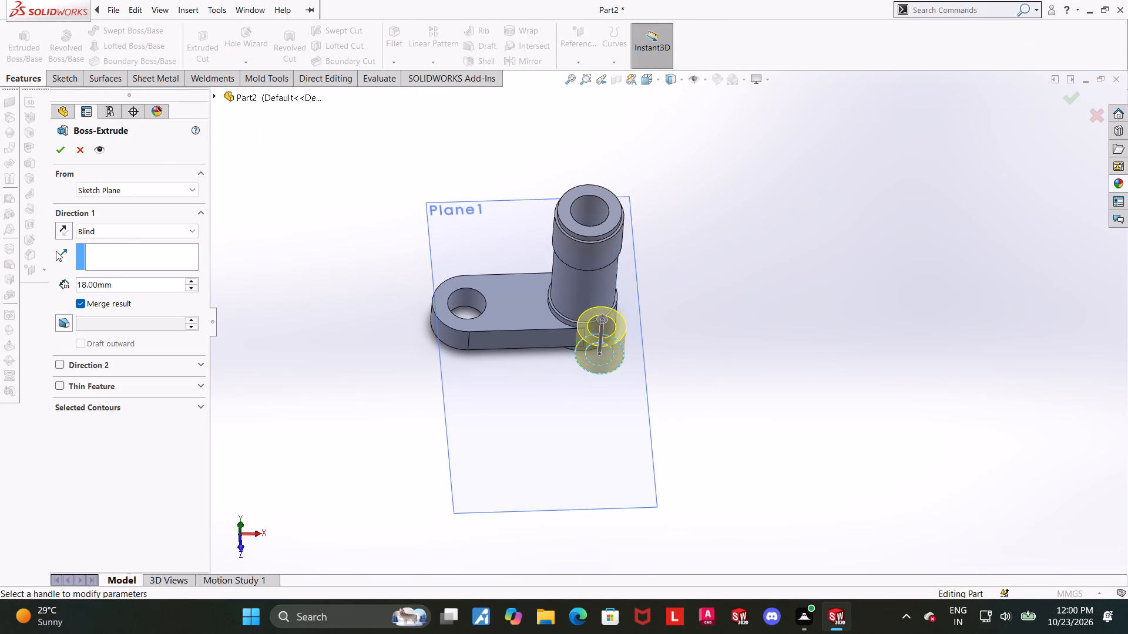
left_click(130, 230)
left_click(100, 305)
scroll(498, 356, "up", 1)
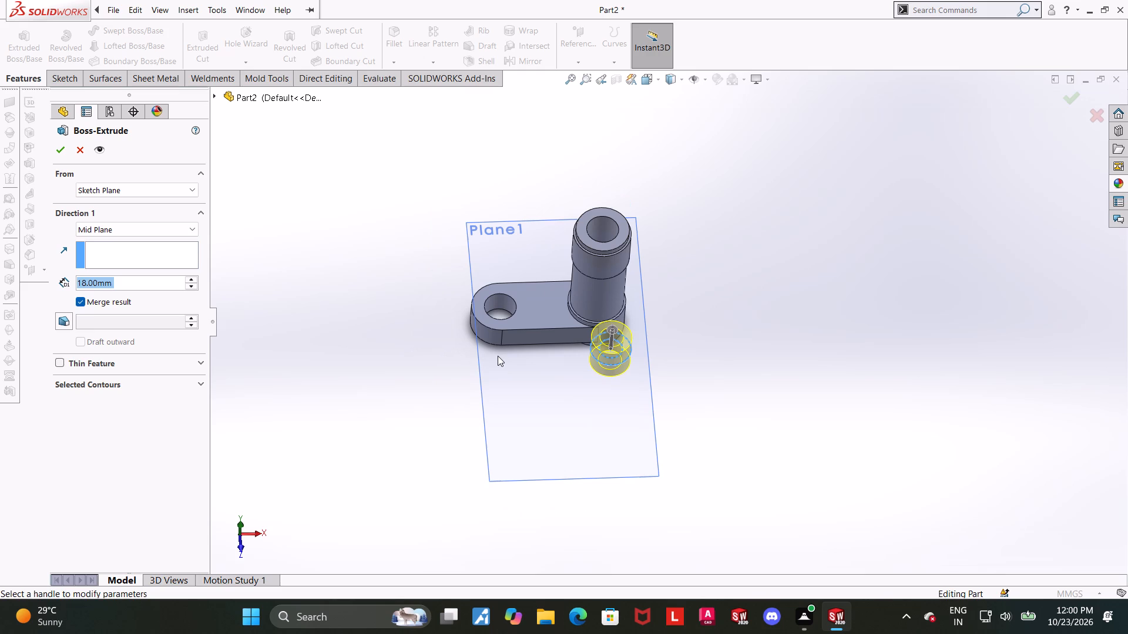
type("17.5")
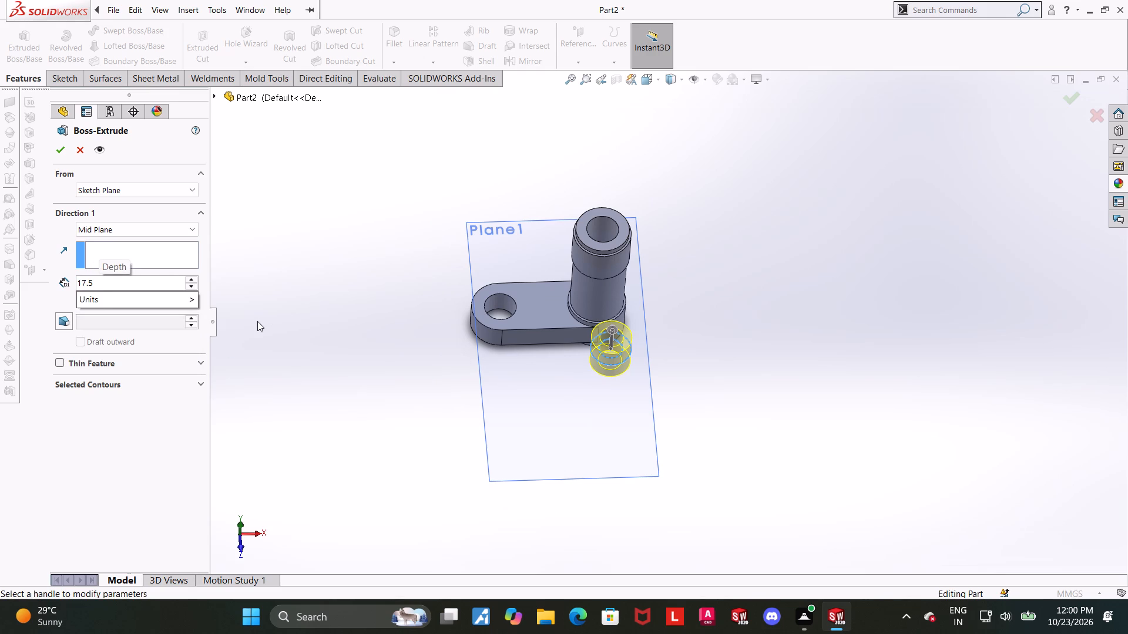
key("Return")
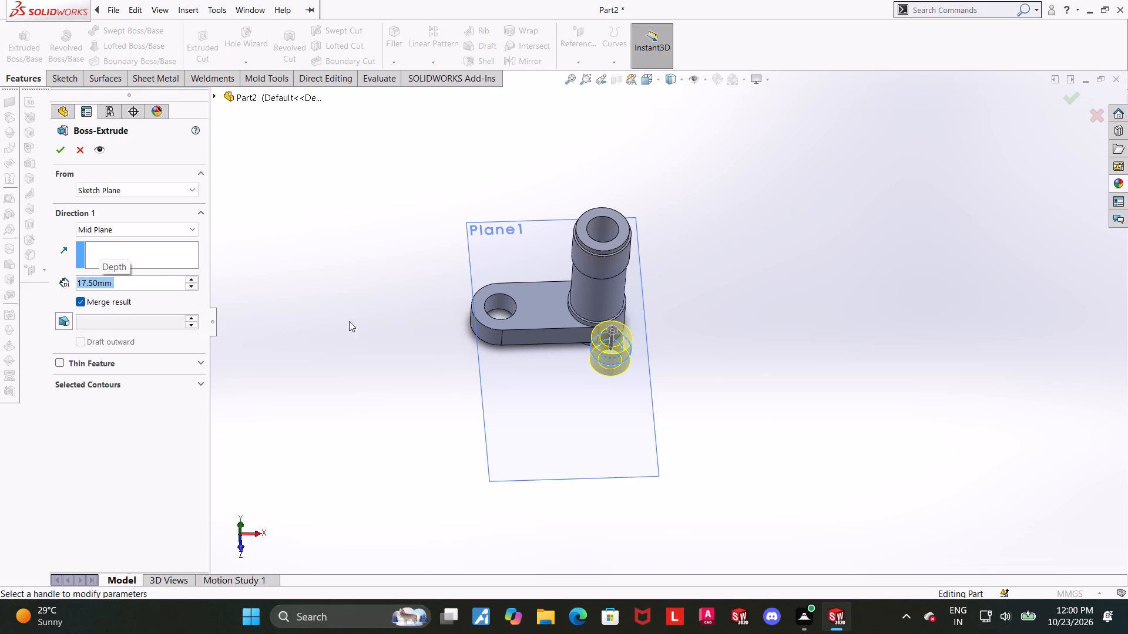
left_click(55, 150)
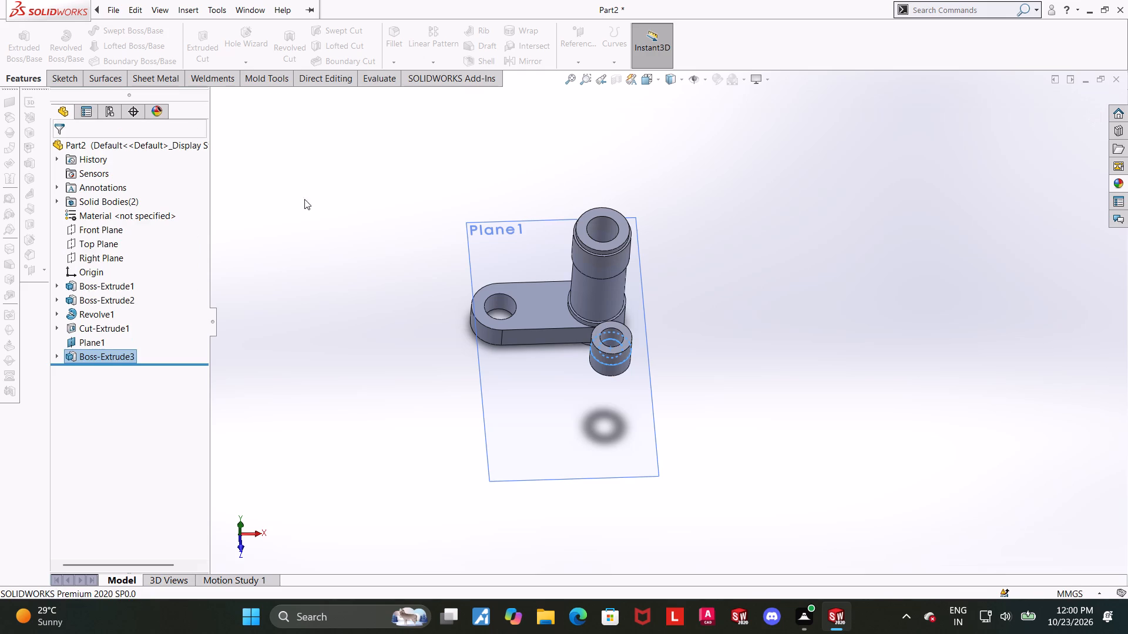
left_click(676, 294)
Start a new sketch on Plane1, the 53 mm offset plane, and view it face-on.
middle_click_drag(727, 343, 722, 302)
scroll(688, 285, "down", 2)
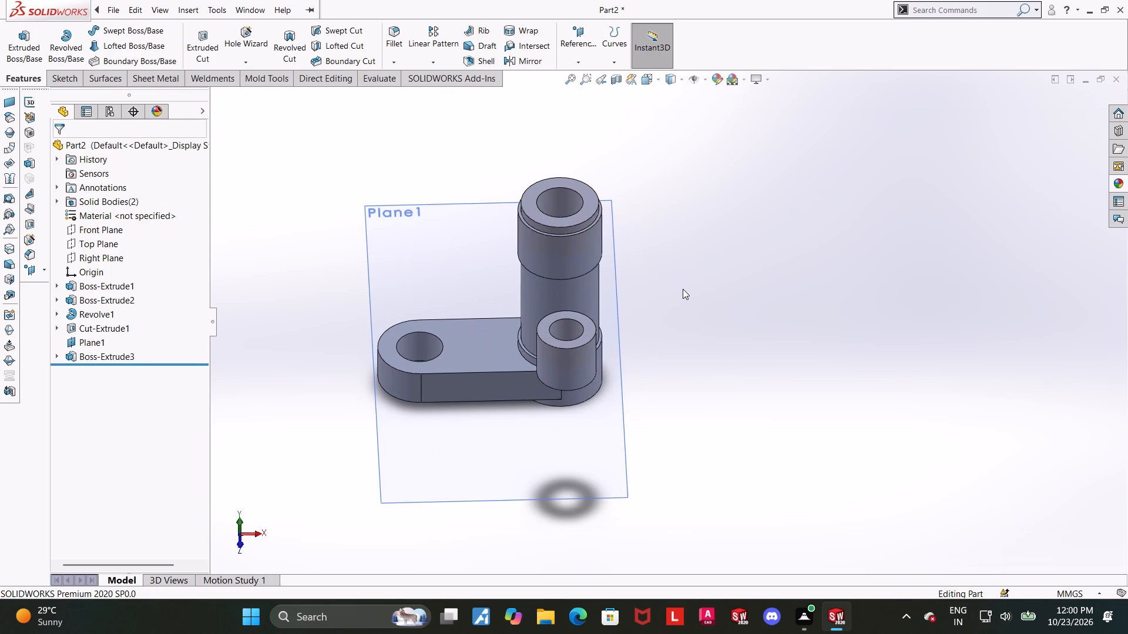
left_click(427, 278)
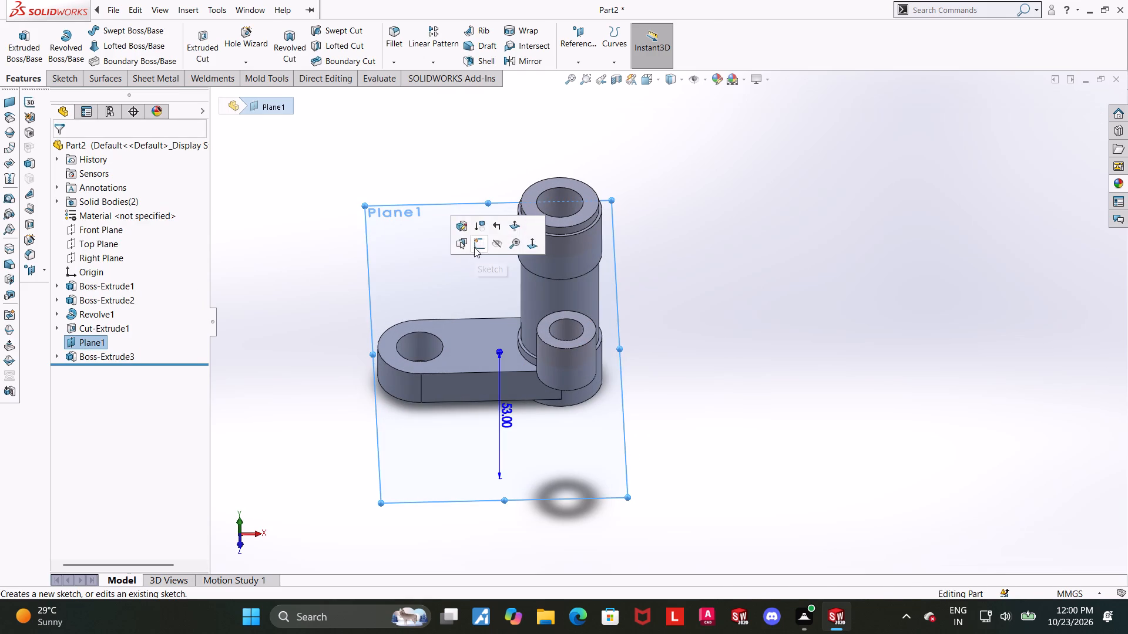
left_click(474, 244)
left_click(83, 367)
left_click(119, 350)
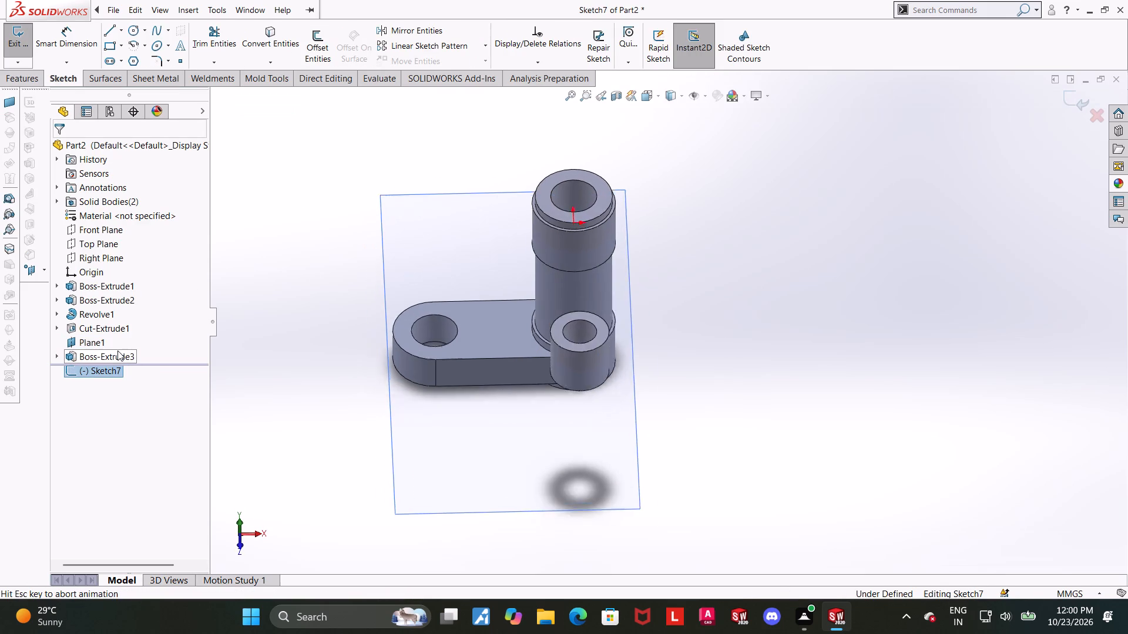
scroll(932, 268, "up", 2)
scroll(786, 244, "down", 3)
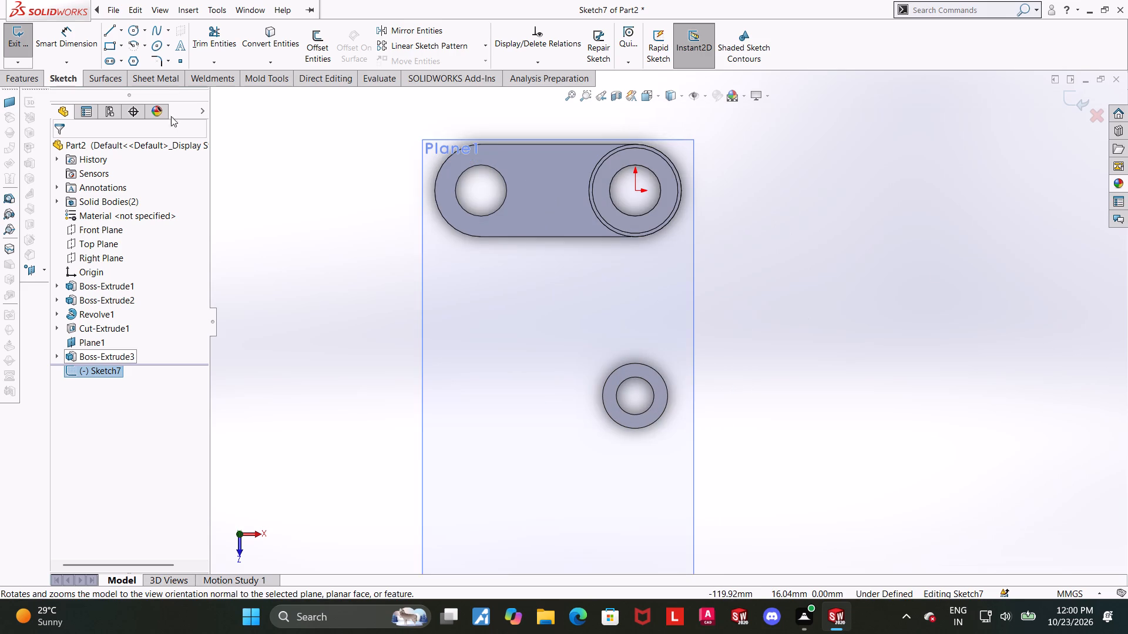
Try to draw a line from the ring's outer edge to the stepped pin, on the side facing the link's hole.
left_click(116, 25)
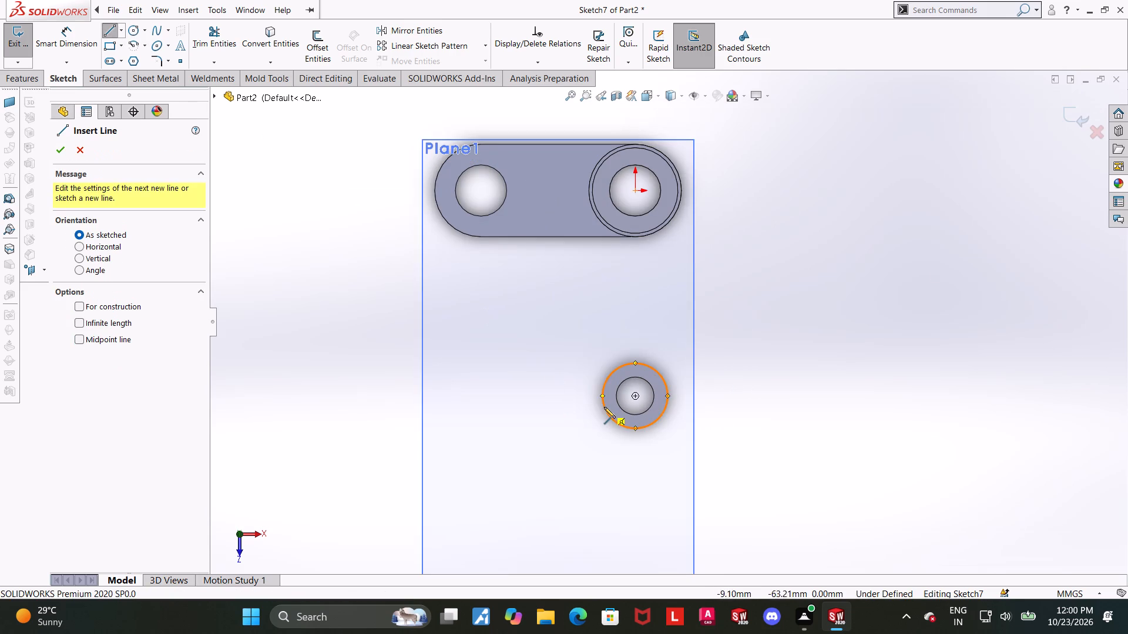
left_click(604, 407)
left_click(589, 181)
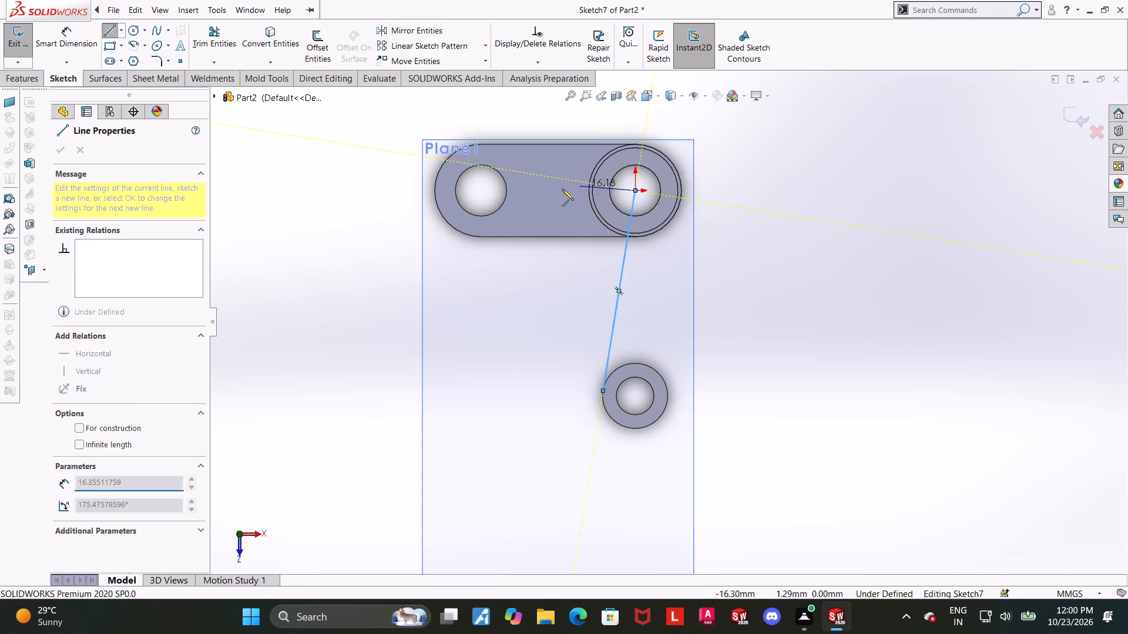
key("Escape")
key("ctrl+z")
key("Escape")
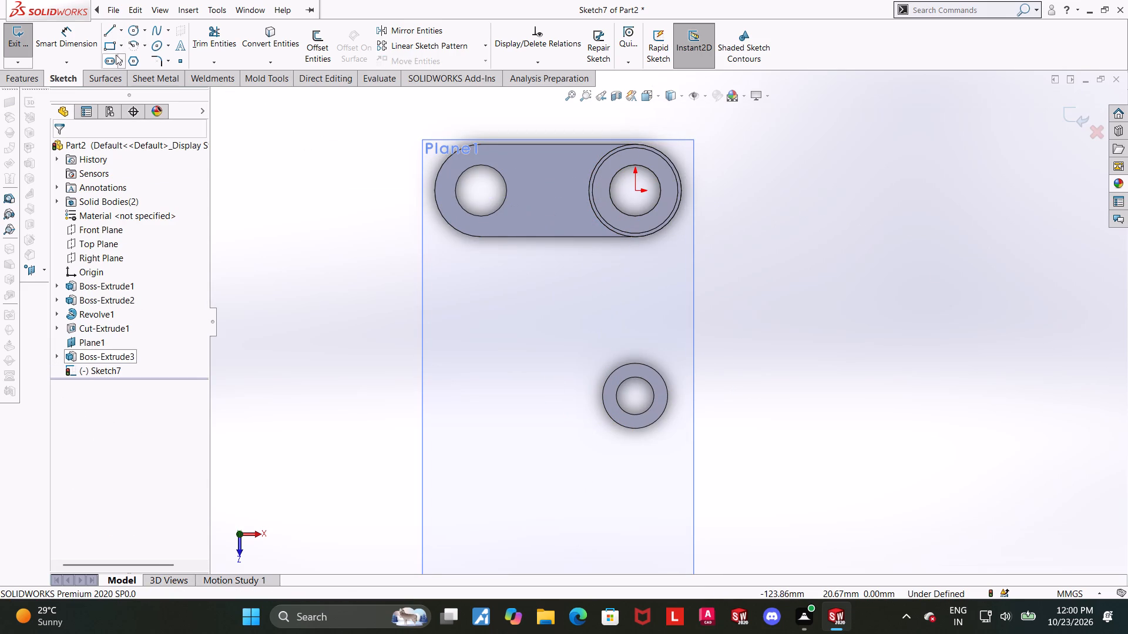
Draw a line about 64 mm long from the stepped pin's outer edge to the ring's outer edge, on the side away from the link's hole.
left_click(108, 32)
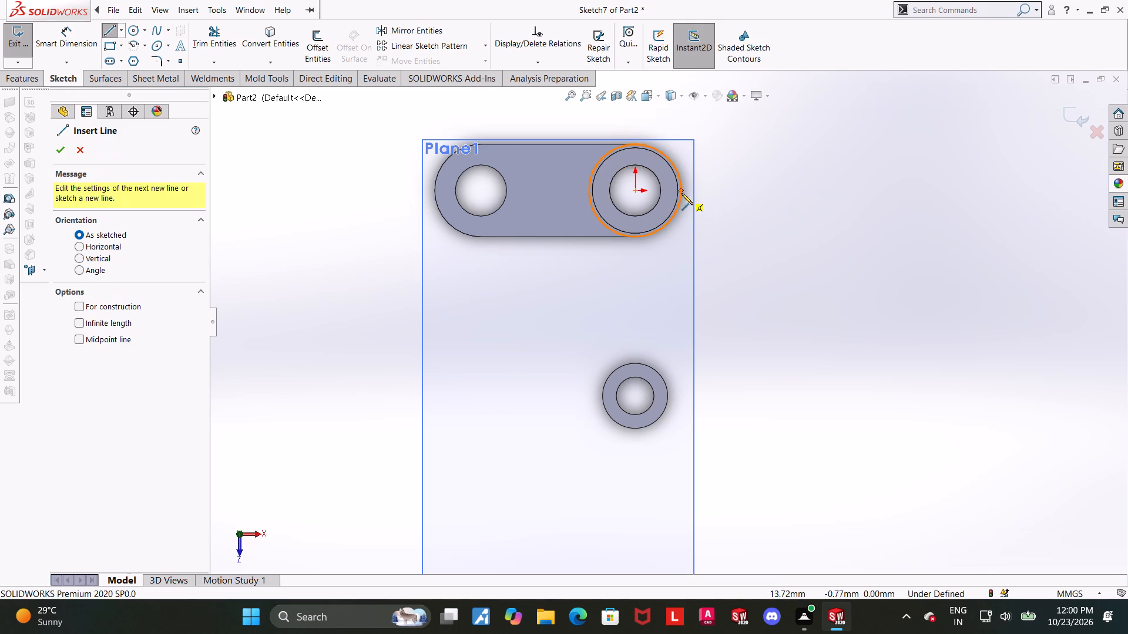
left_click(681, 193)
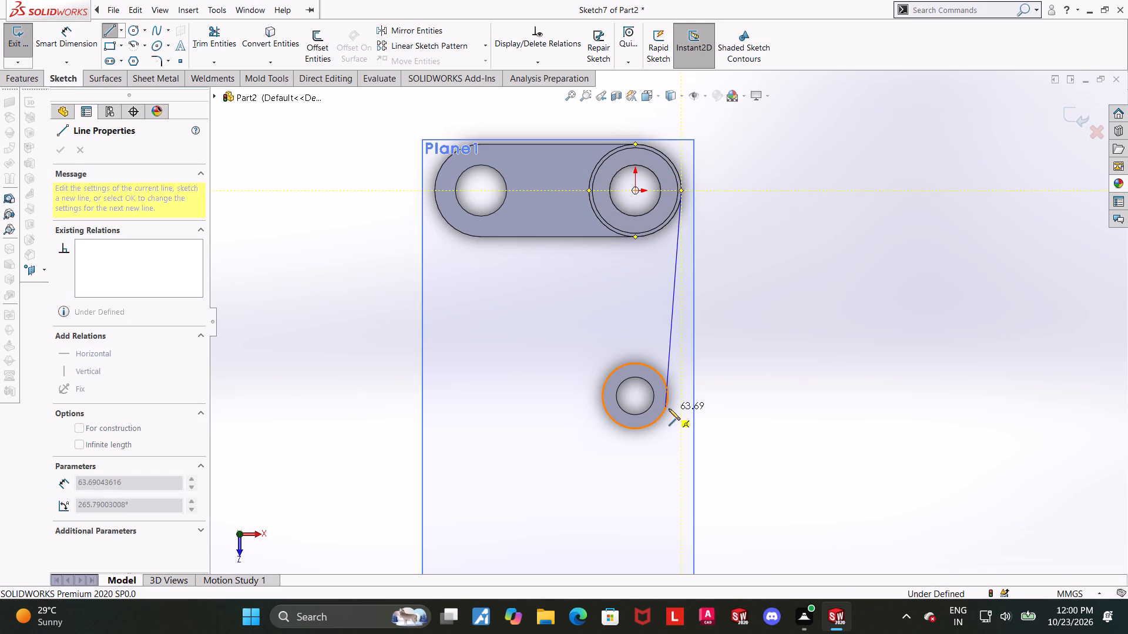
left_click(669, 409)
key("Escape")
key("Escape")
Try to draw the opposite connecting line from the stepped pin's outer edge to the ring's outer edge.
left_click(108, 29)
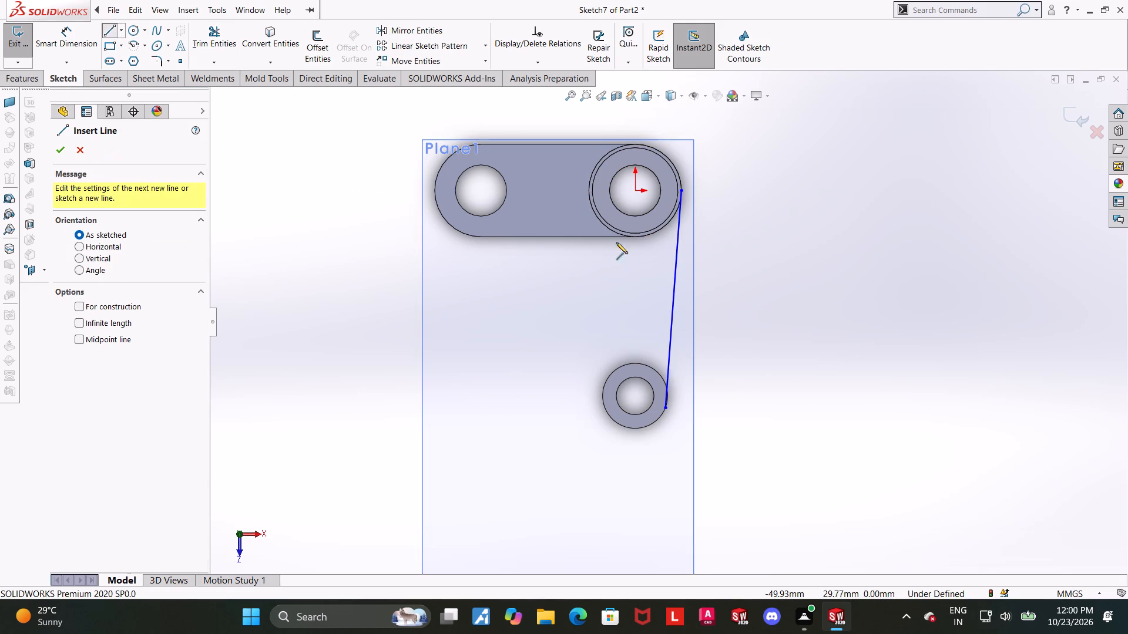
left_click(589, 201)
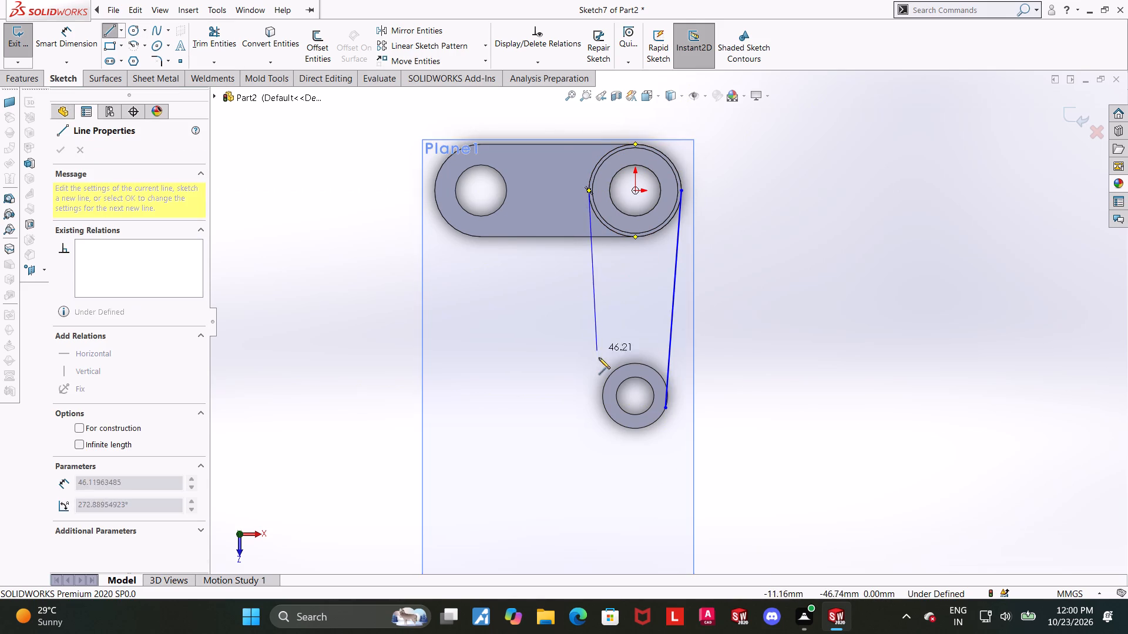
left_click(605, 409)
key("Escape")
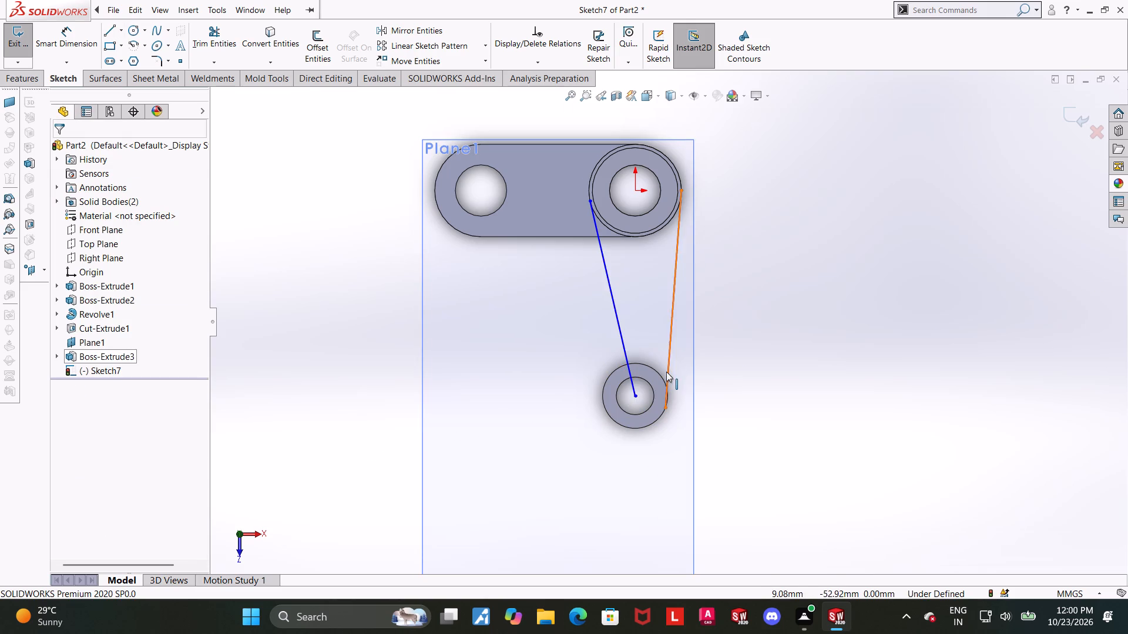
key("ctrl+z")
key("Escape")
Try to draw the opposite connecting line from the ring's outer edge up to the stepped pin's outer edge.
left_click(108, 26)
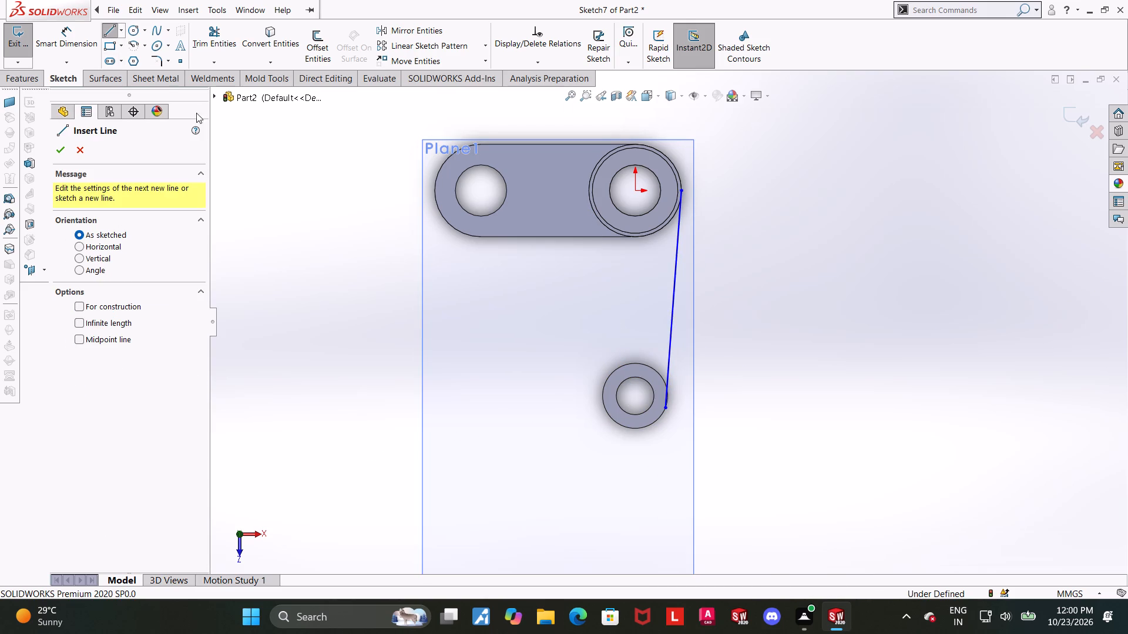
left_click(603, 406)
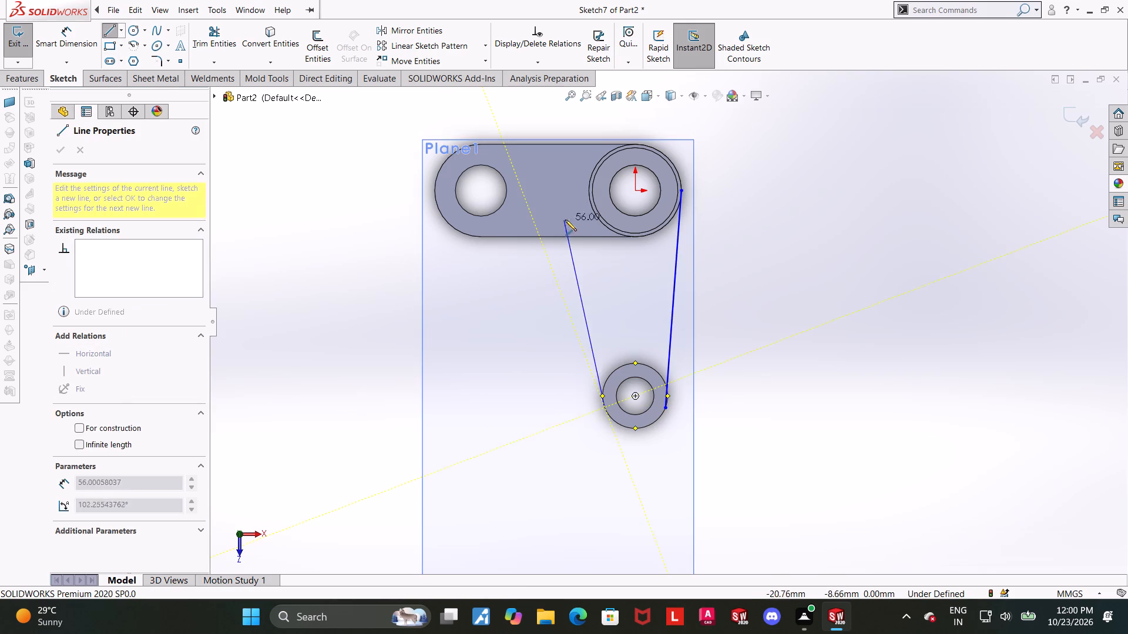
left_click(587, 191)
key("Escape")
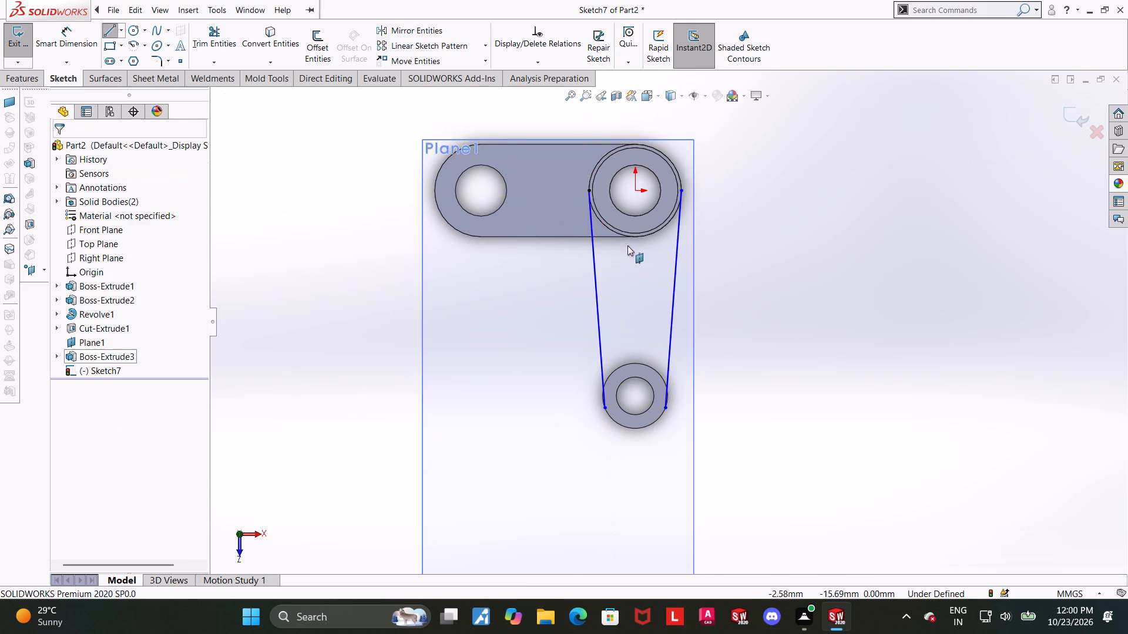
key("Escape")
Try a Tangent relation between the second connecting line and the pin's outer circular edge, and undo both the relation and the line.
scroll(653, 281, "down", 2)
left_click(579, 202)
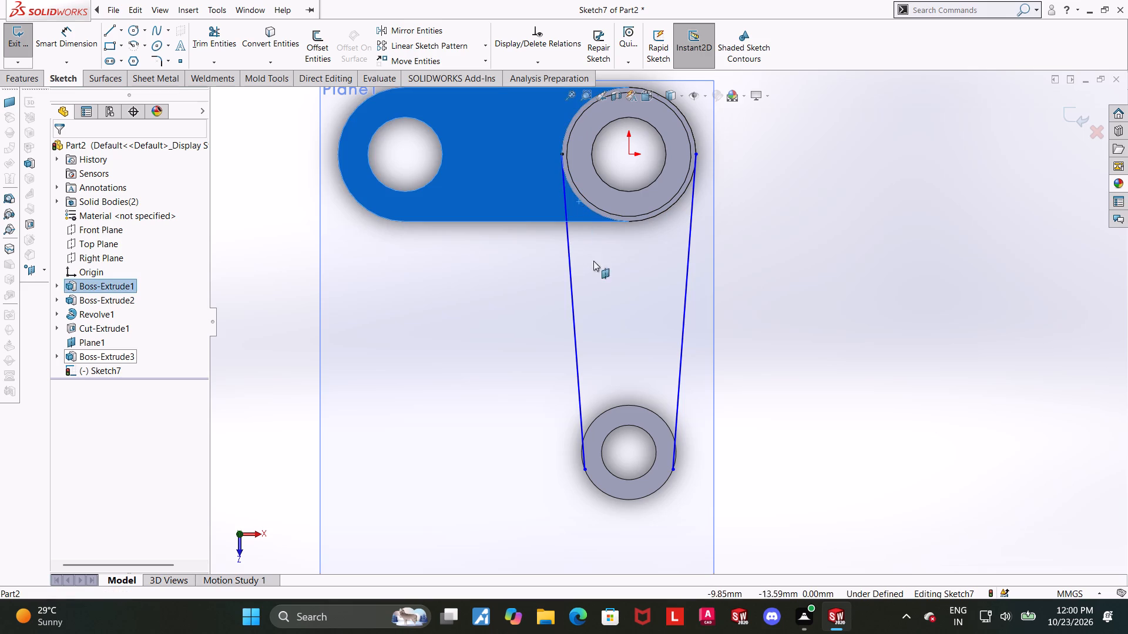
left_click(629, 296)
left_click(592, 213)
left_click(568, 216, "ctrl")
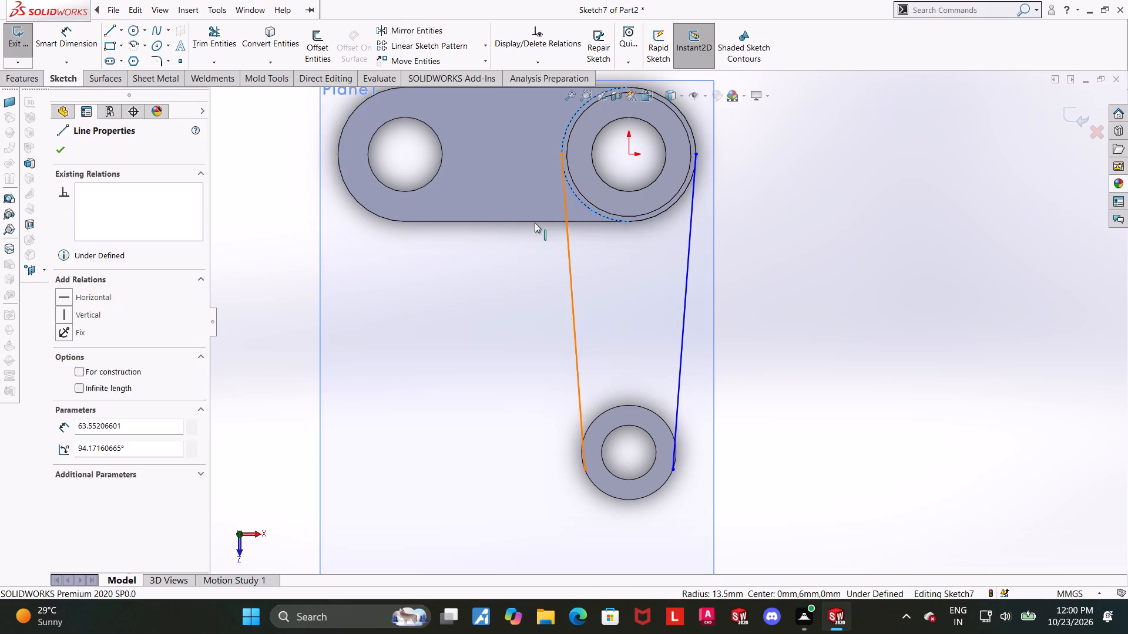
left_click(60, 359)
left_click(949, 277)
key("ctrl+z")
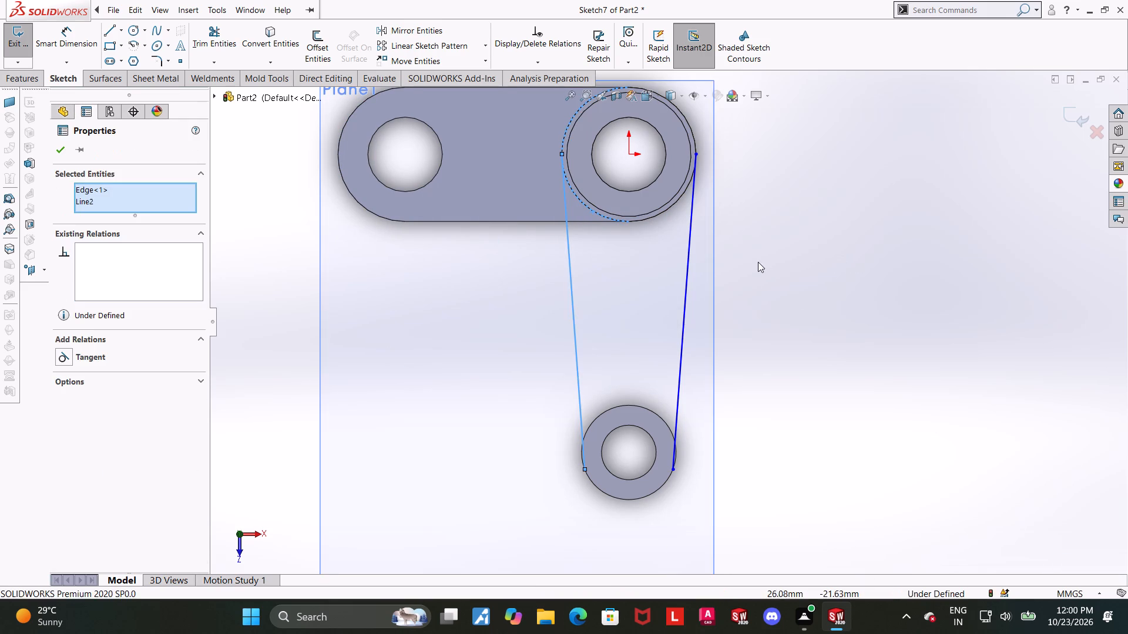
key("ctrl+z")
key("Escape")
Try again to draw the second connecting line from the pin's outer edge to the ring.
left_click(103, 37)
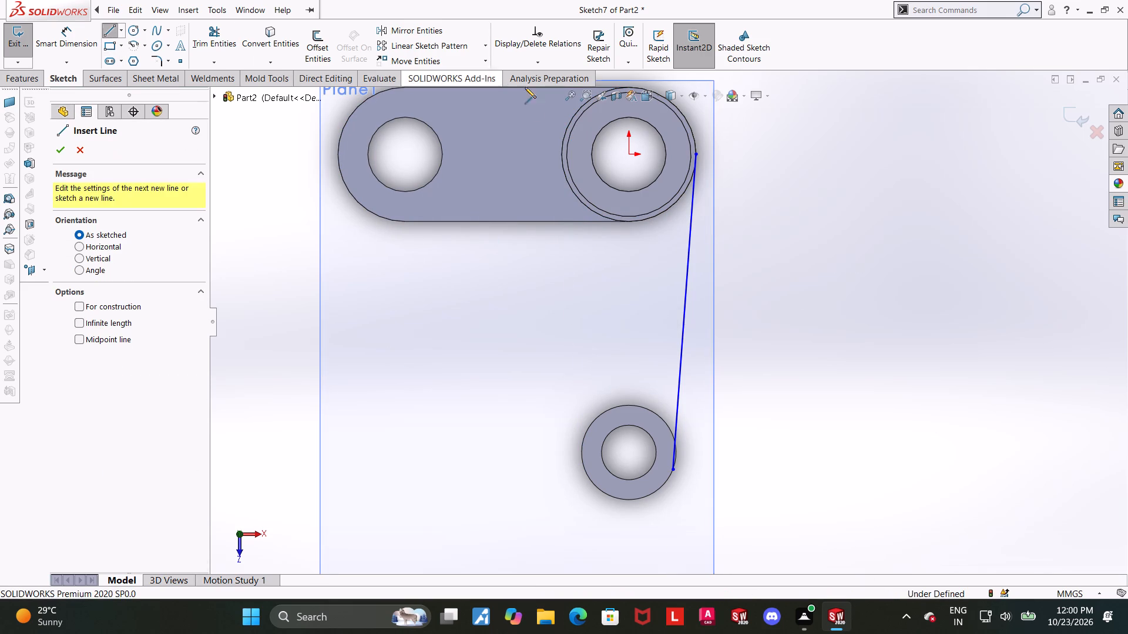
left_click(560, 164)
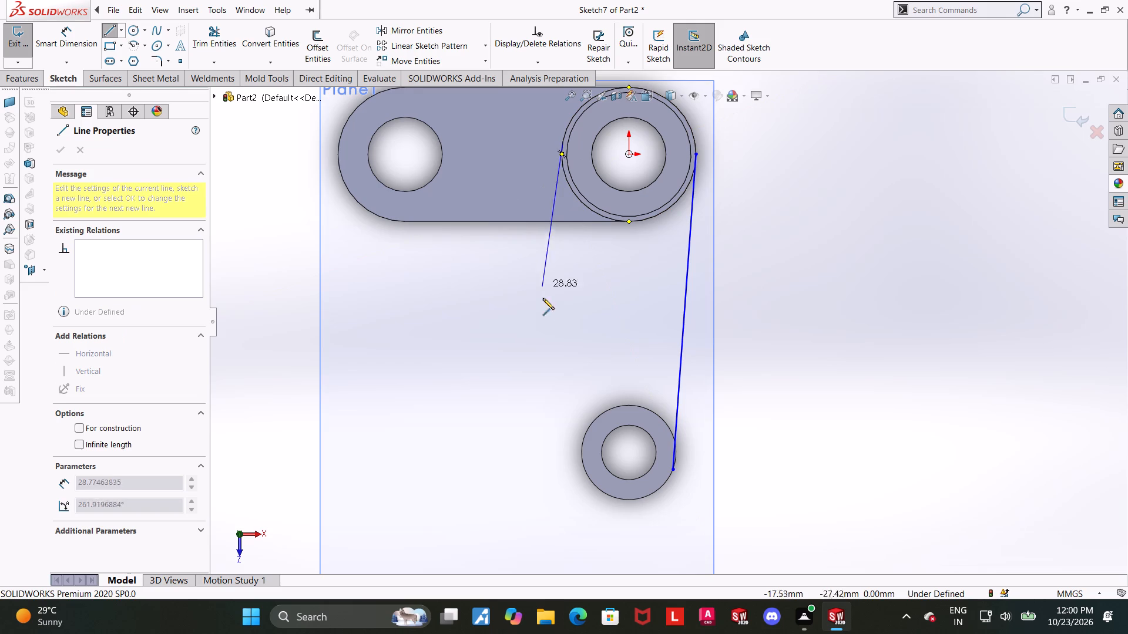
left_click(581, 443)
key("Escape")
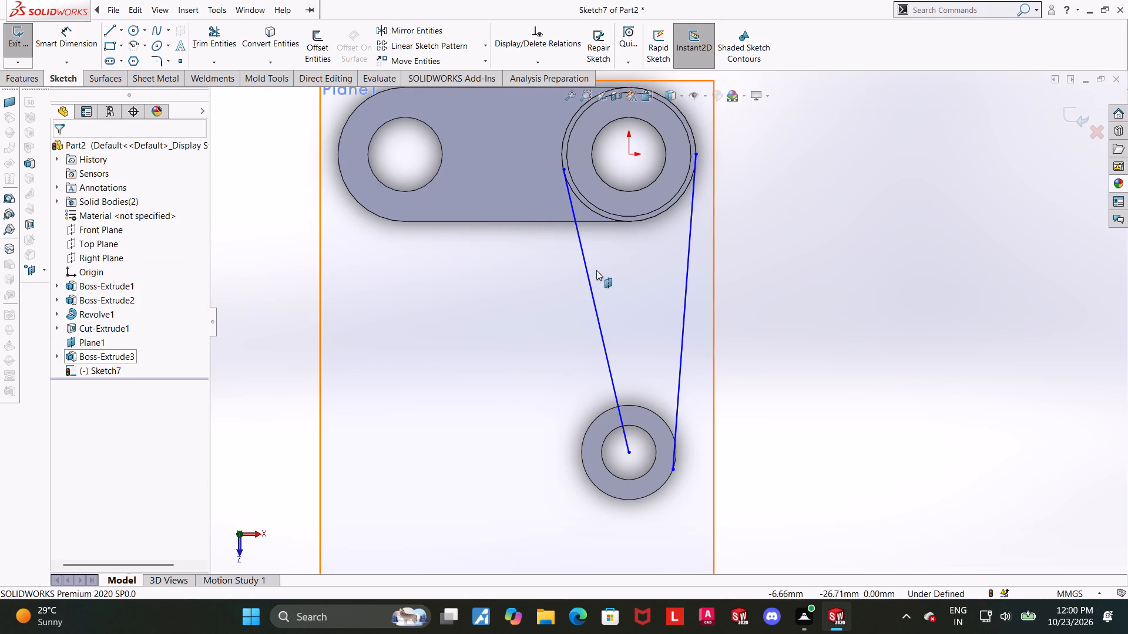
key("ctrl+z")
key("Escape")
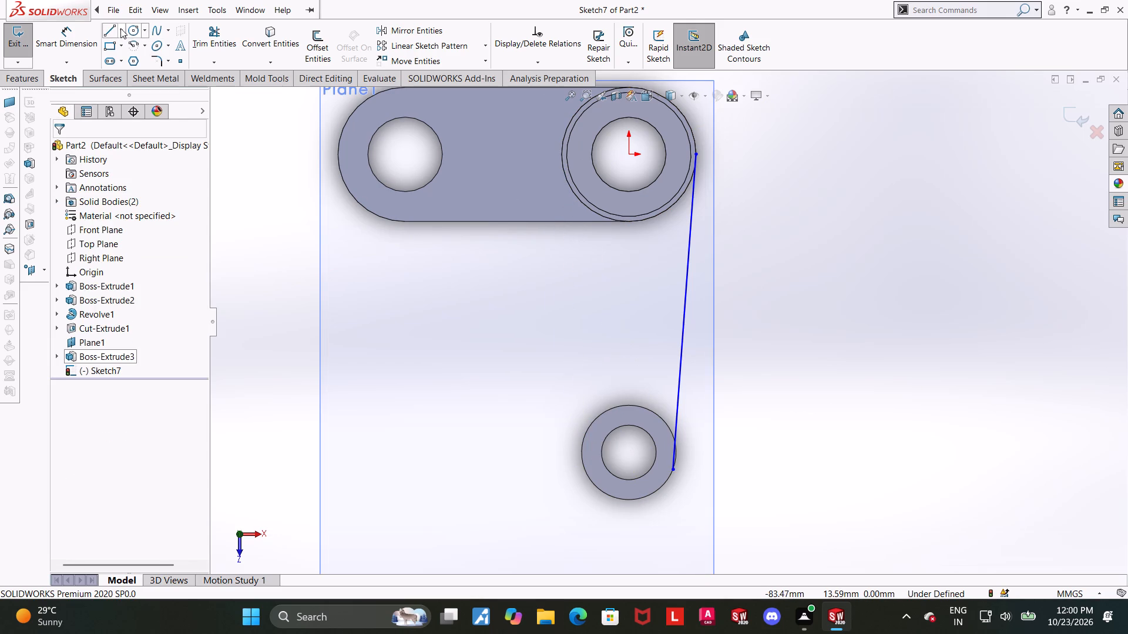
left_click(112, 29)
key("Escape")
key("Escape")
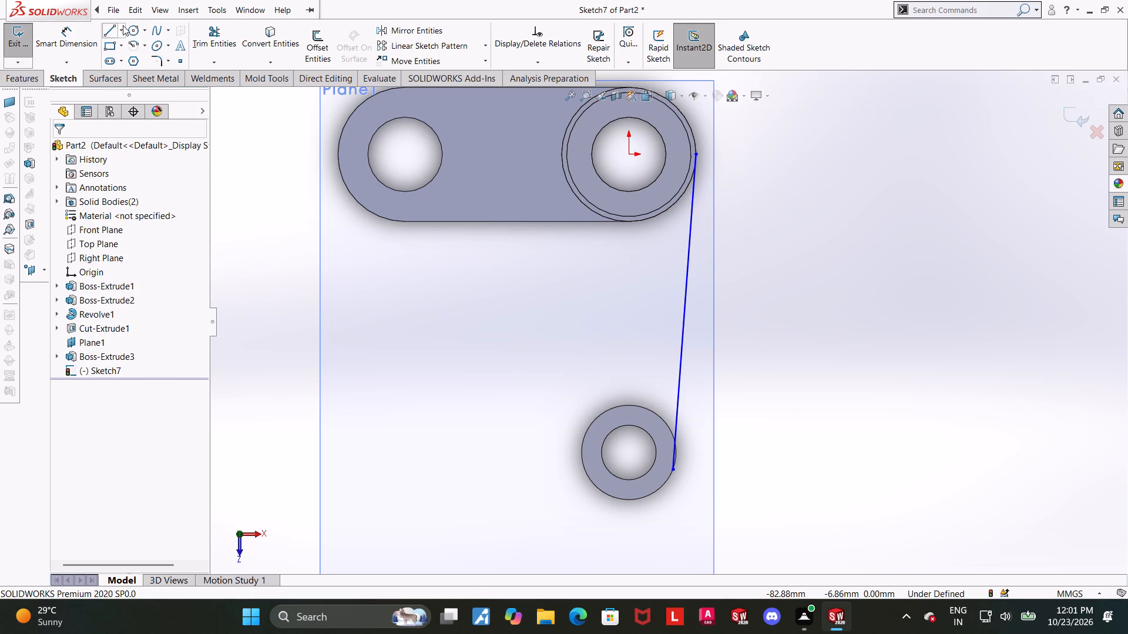
Draw a vertical centreline from the origin toward the ring.
left_click(122, 26)
left_click(125, 57)
left_click(630, 156)
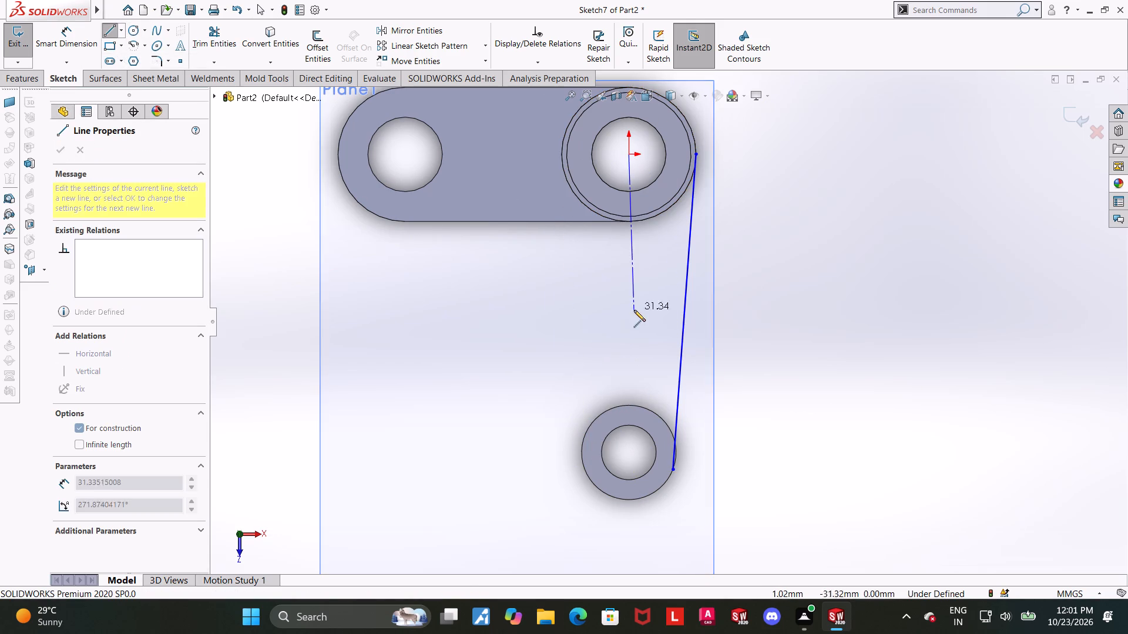
left_click(632, 321)
key("Escape")
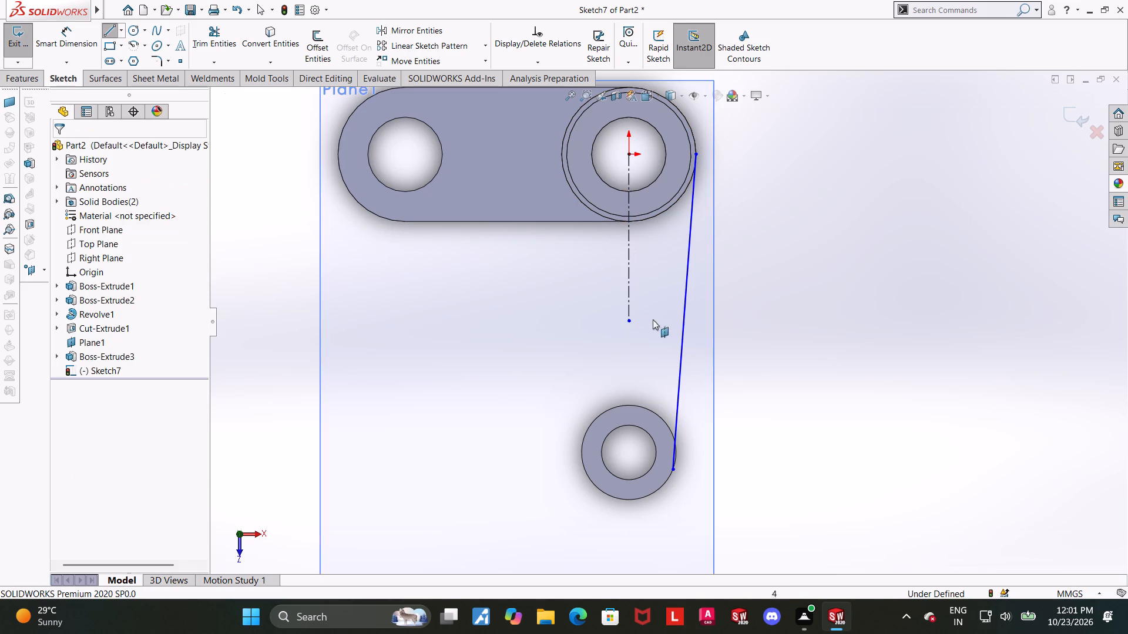
key("Escape")
Mirror the connecting line between pin and ring about the vertical centreline, keeping the original as a copy.
left_click(407, 26)
left_click(691, 261)
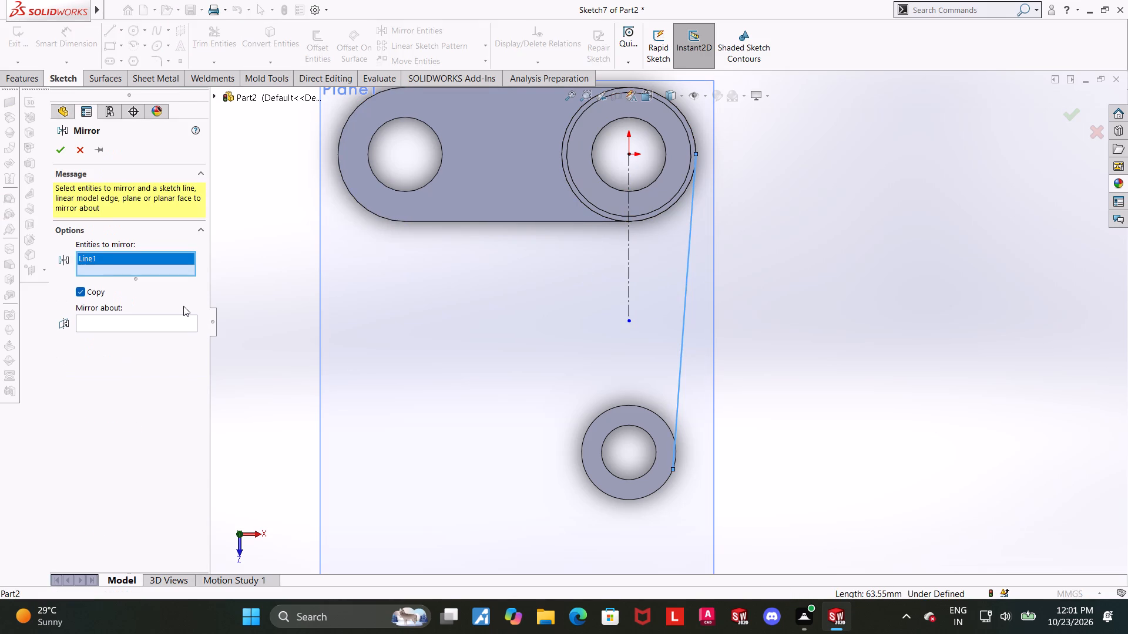
left_click(122, 322)
left_click(625, 276)
left_click(627, 279)
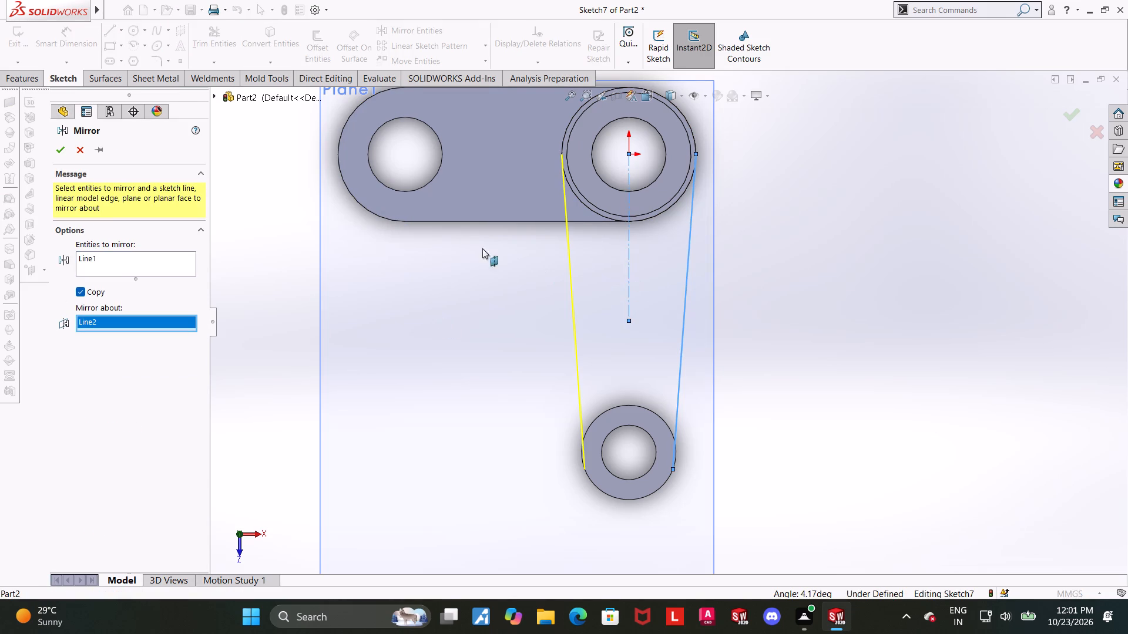
left_click(62, 146)
left_click(1009, 338)
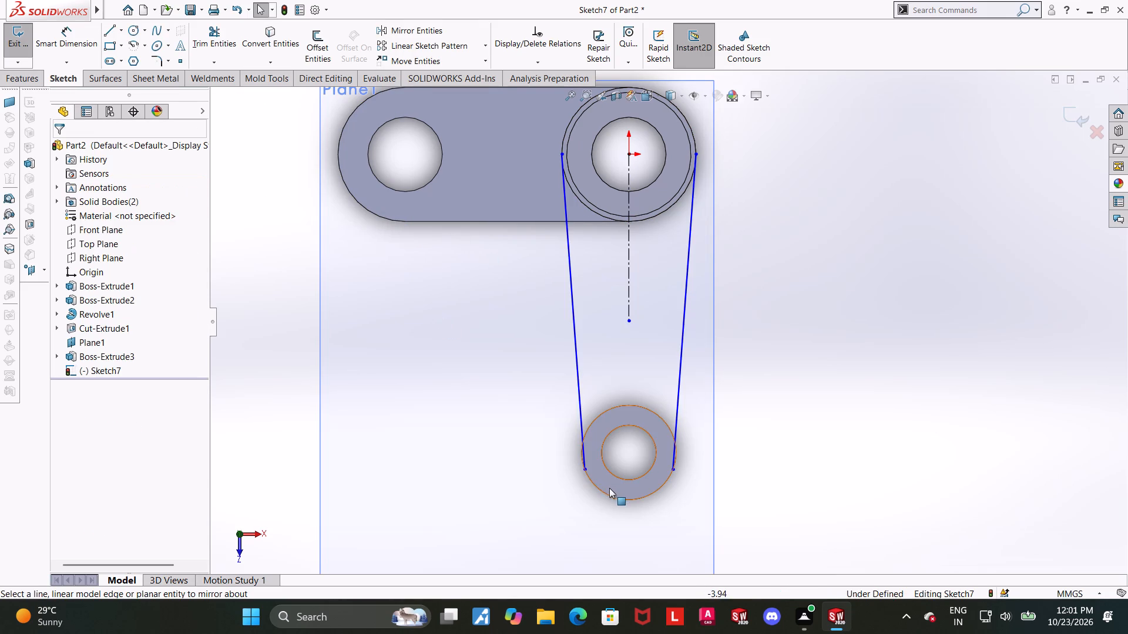
Add Tangent relations between each of the two connecting lines and the ring's outer circular edge.
left_click(605, 494)
left_click(578, 413, "ctrl")
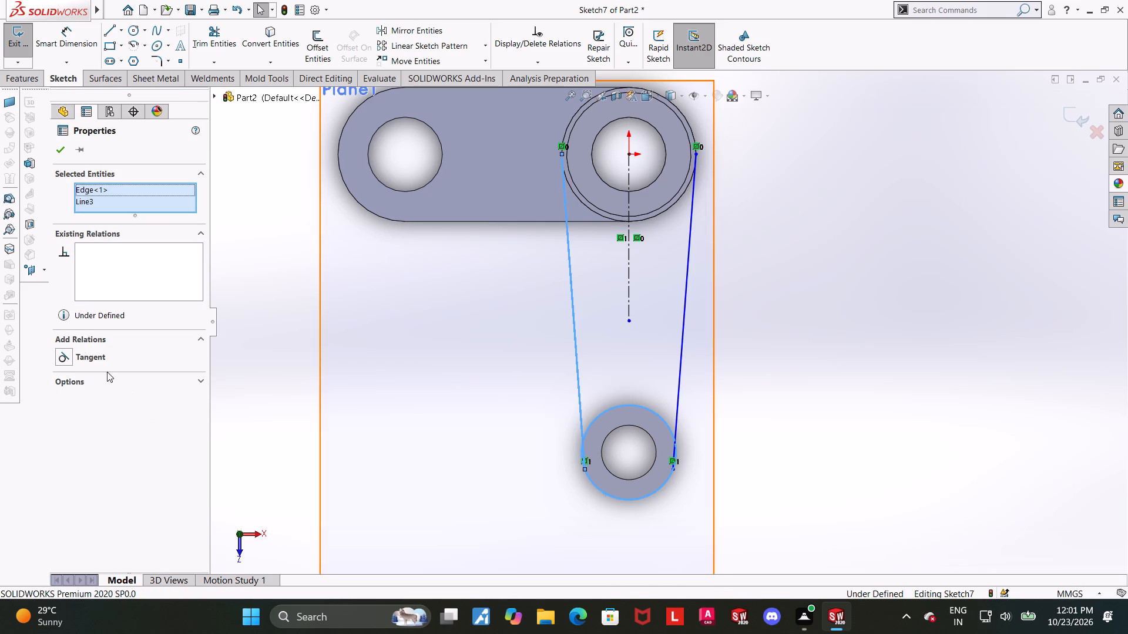
left_click(59, 356)
left_click(890, 363)
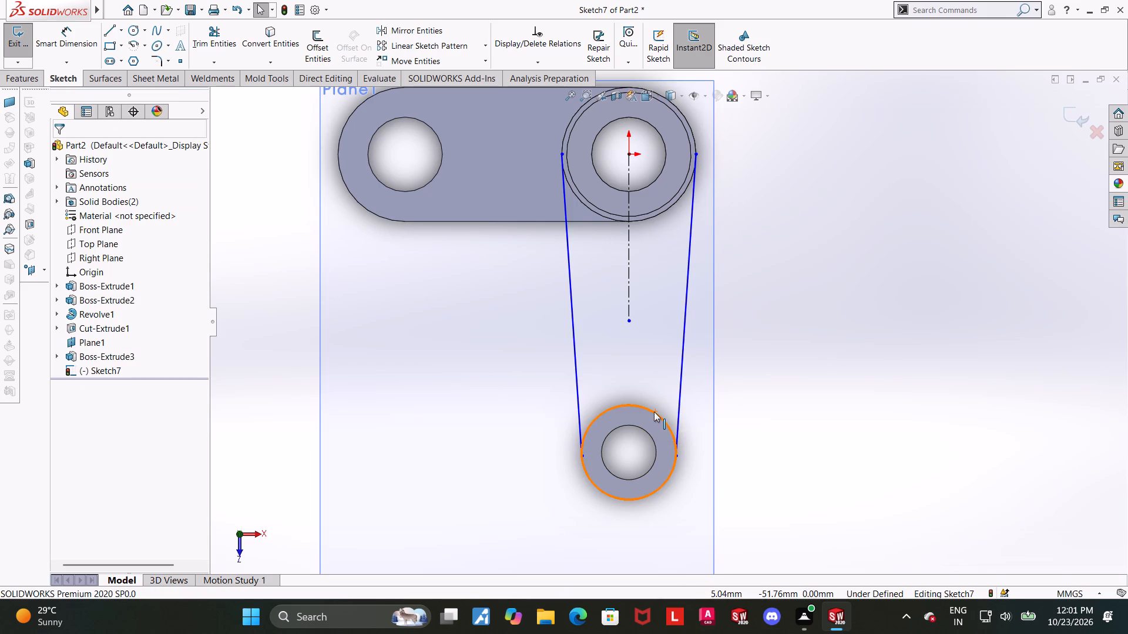
left_click(654, 412)
left_click(683, 404, "ctrl")
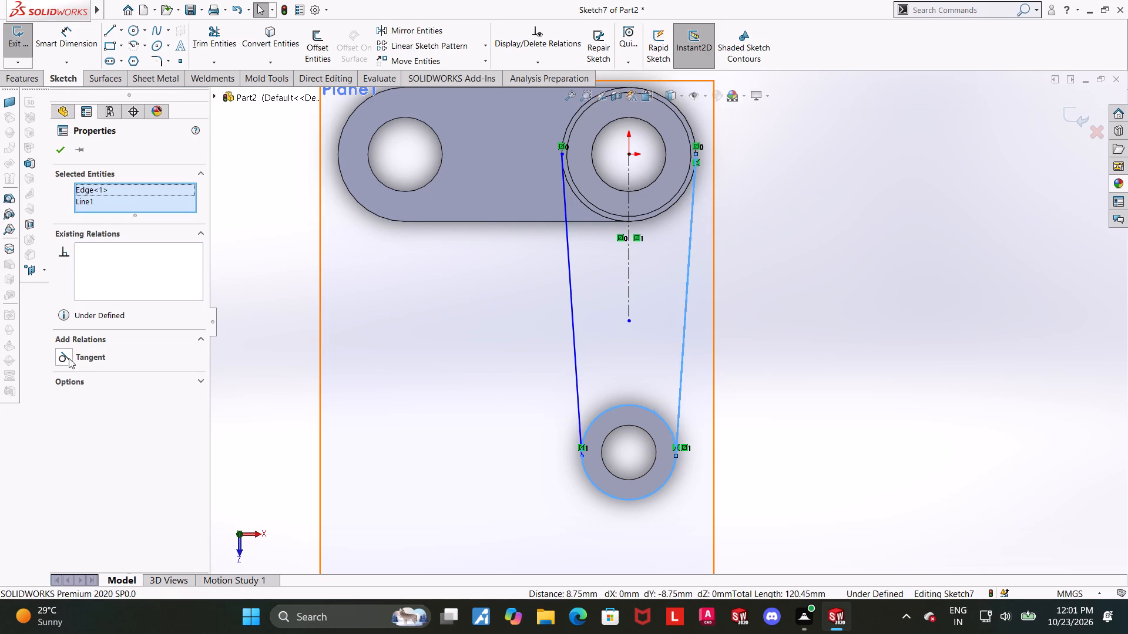
left_click(63, 358)
left_click(824, 336)
Add Tangent relations between each of the two connecting lines and the stepped pin's outer circular edge.
left_click(684, 191)
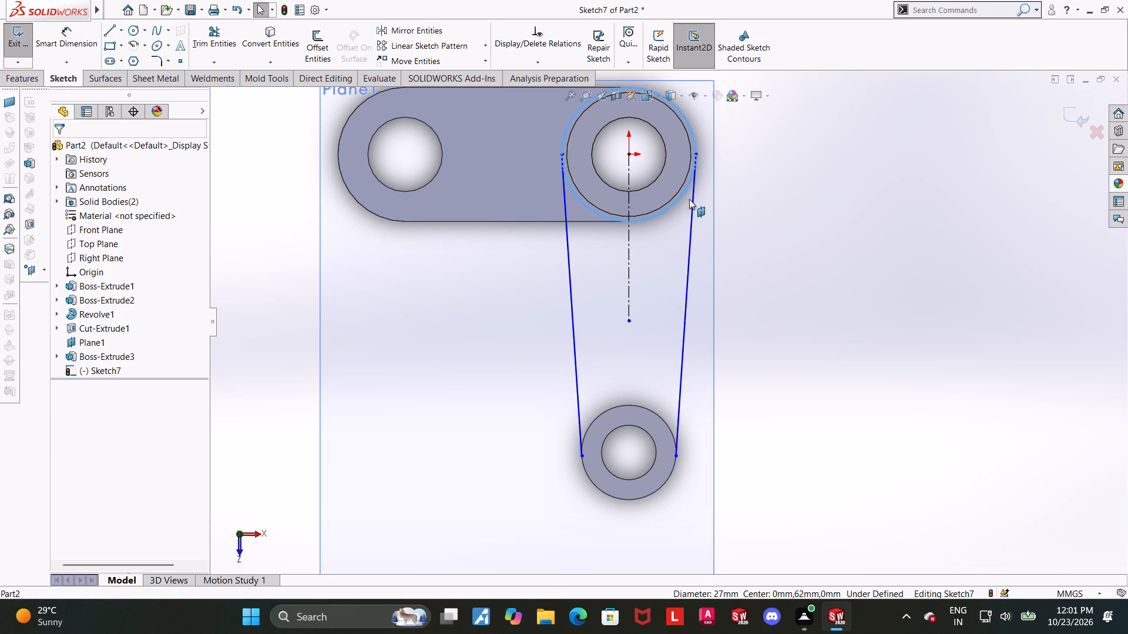
left_click(694, 207, "ctrl")
left_click(65, 354)
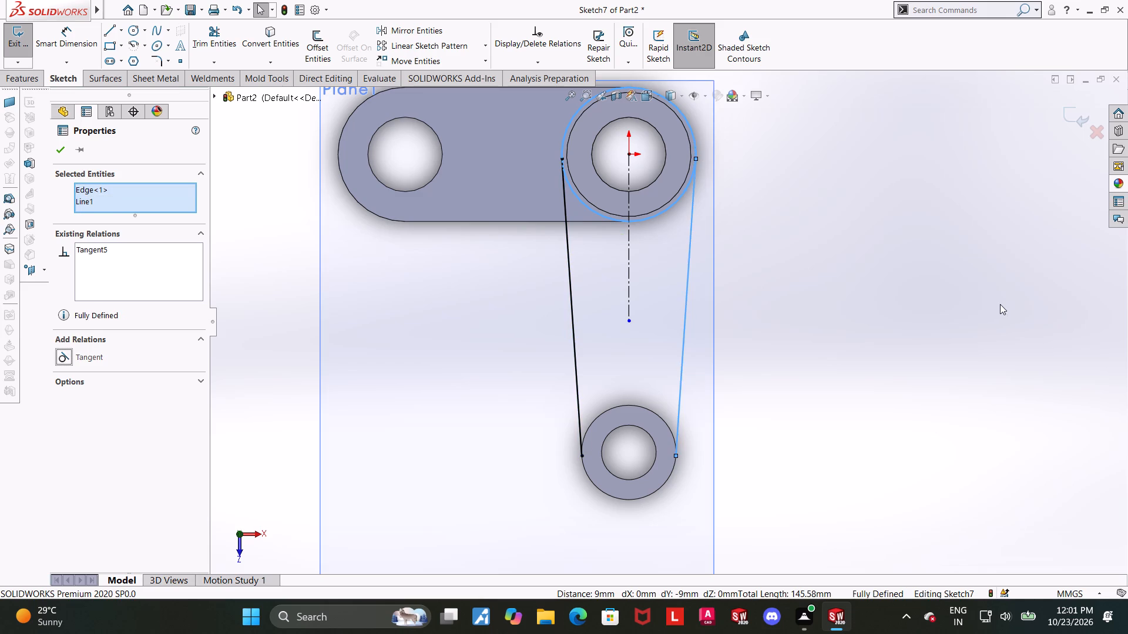
left_click(911, 302)
left_click(589, 207)
left_click(564, 208, "ctrl")
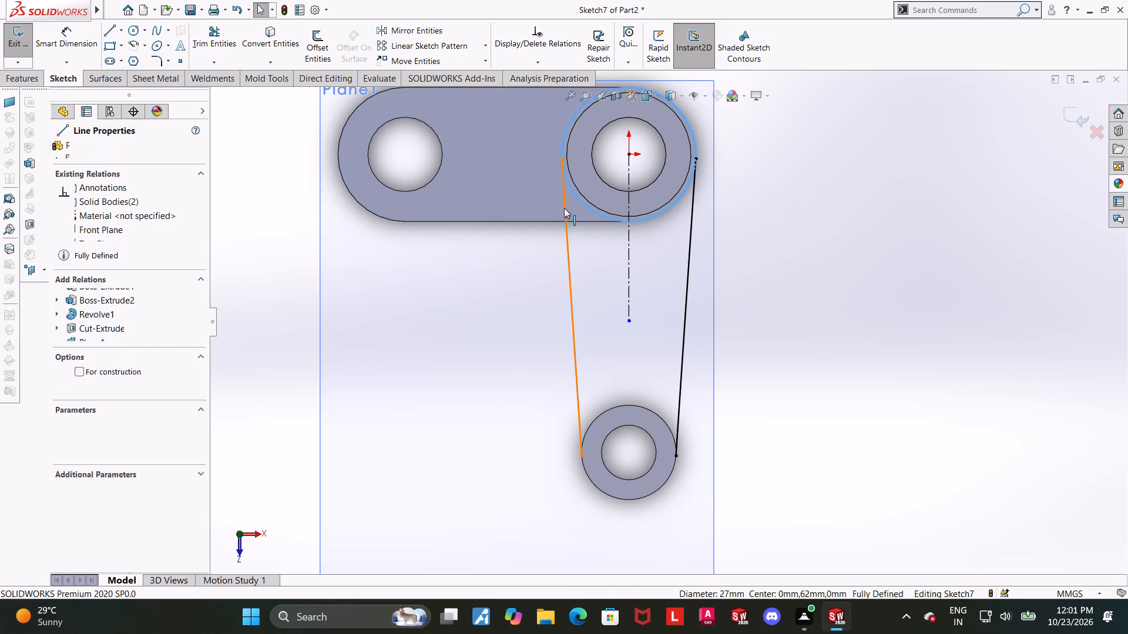
left_click(69, 354)
left_click(918, 372)
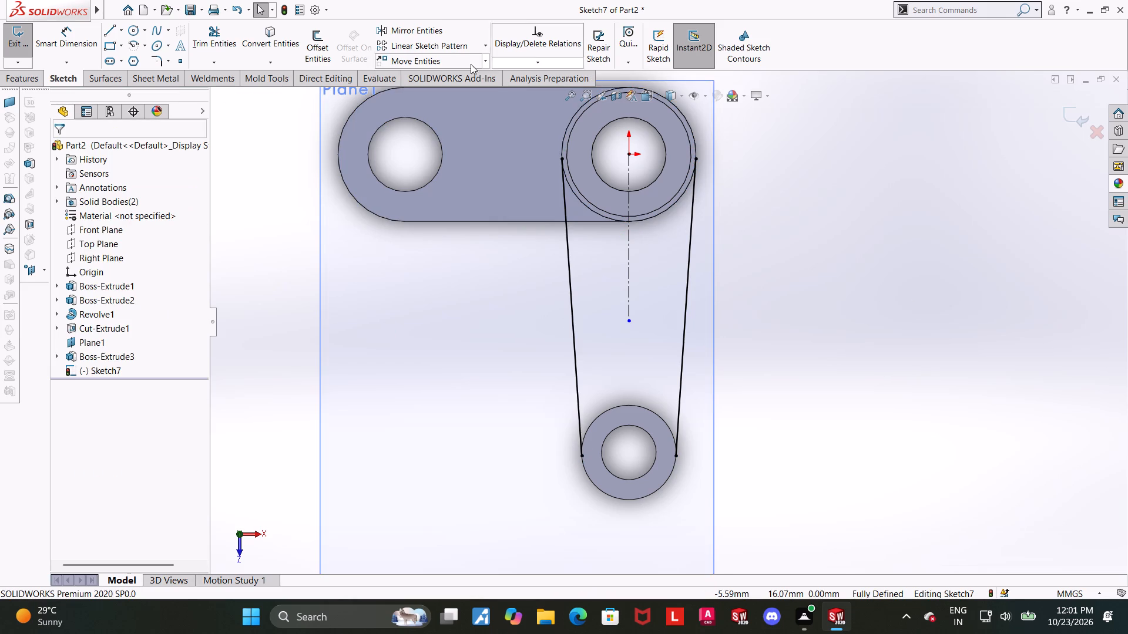
Convert the outer circular edges of the stepped pin and the ring into entities of the web sketch.
left_click(263, 32)
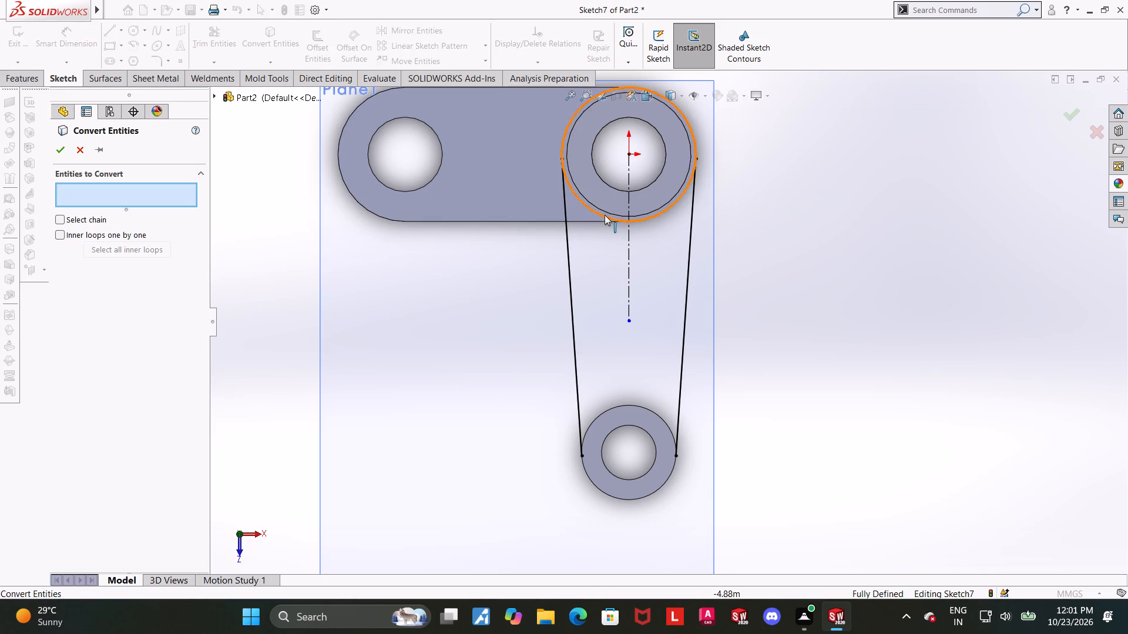
left_click(604, 215)
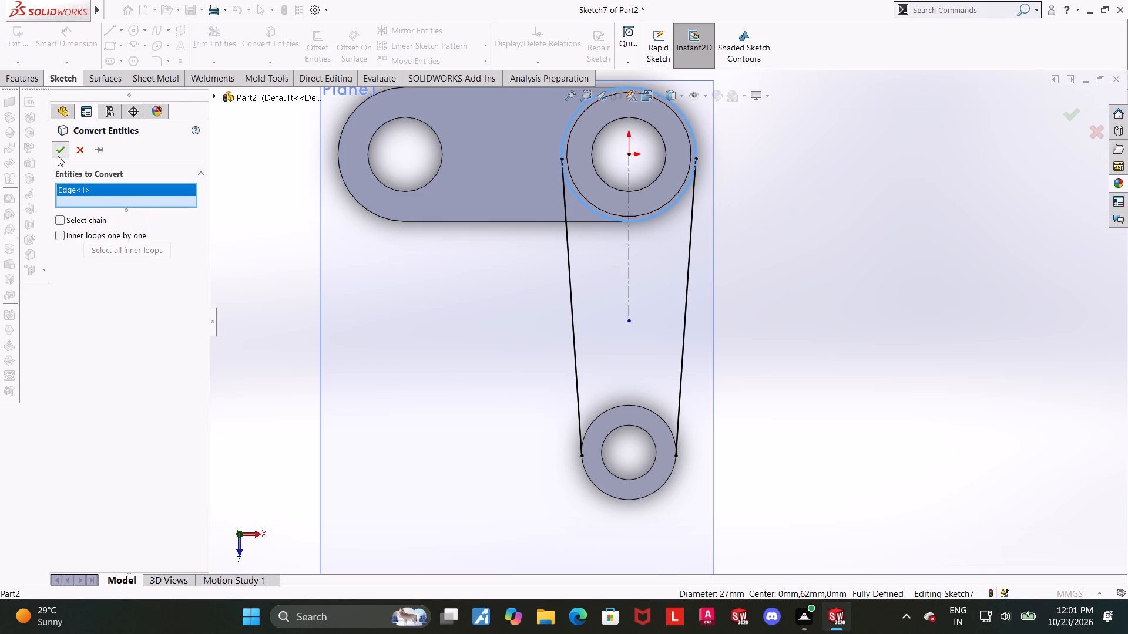
left_click(58, 156)
left_click(280, 36)
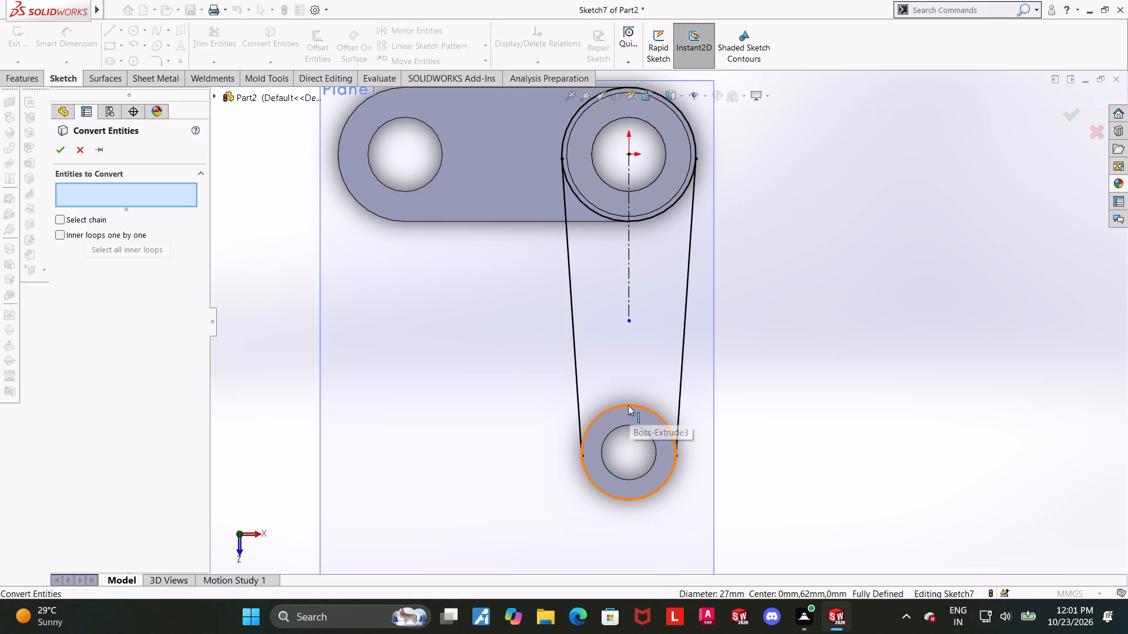
left_click(628, 405)
left_click(65, 151)
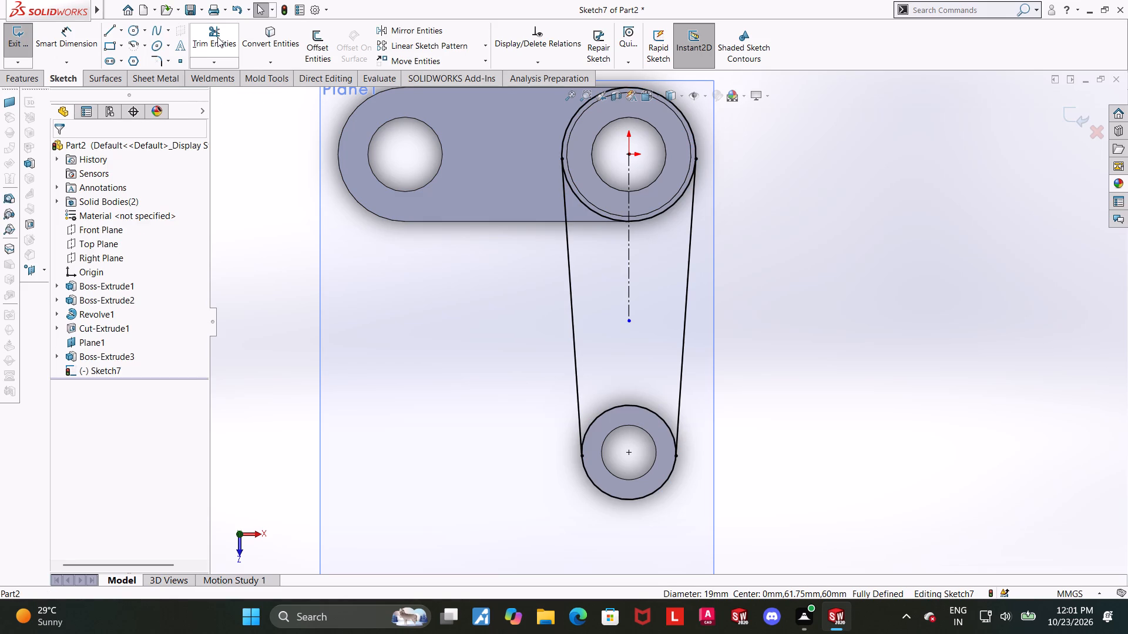
Trim away the far-side arcs of both converted circles to leave a closed web profile, and exit the sketch.
left_click(217, 37)
left_click_drag(625, 491, 564, 520)
scroll(670, 173, "up", 2)
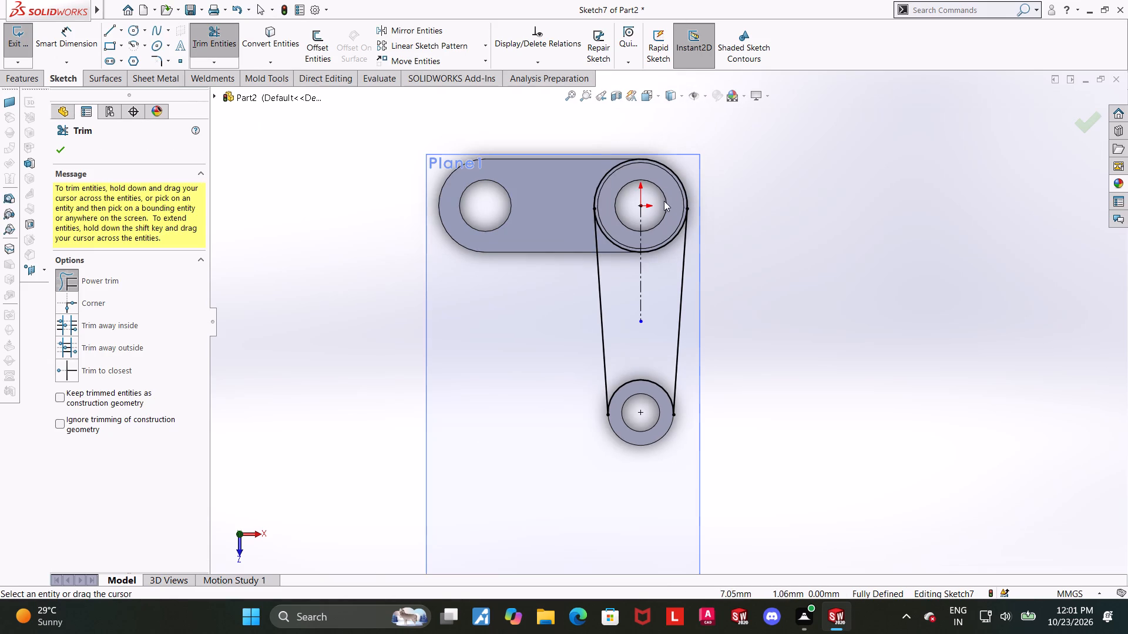
left_click_drag(664, 201, 671, 123)
scroll(740, 252, "down", 2)
middle_click_drag(701, 295, 701, 242)
scroll(703, 249, "up", 2)
middle_click_drag(727, 267, 731, 251)
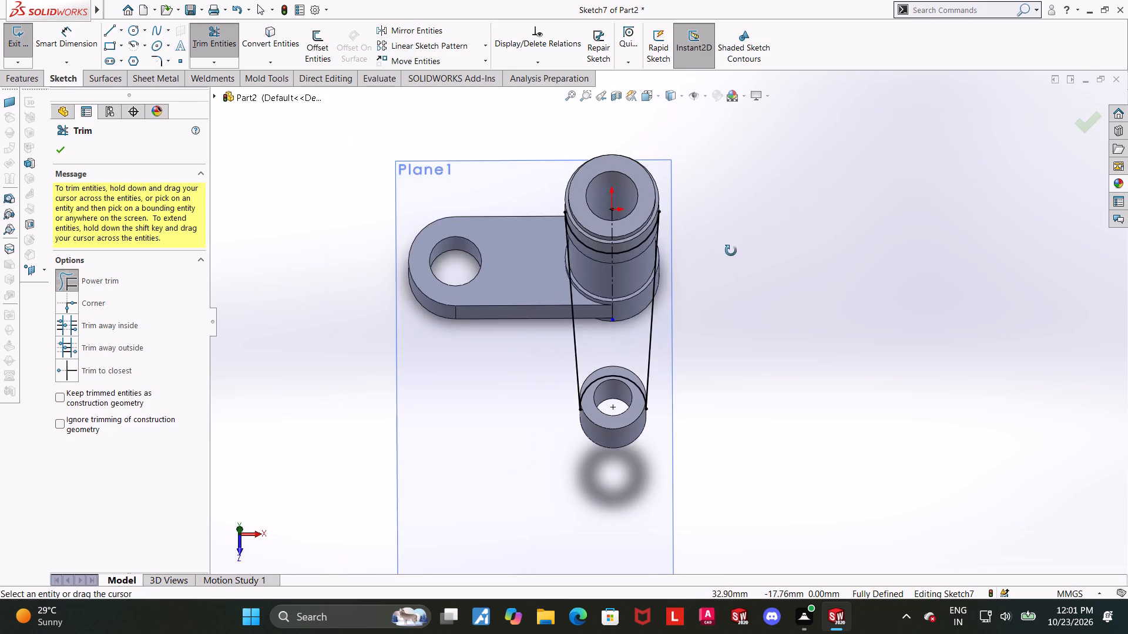
middle_click_drag(731, 251, 737, 232)
left_click(1086, 124)
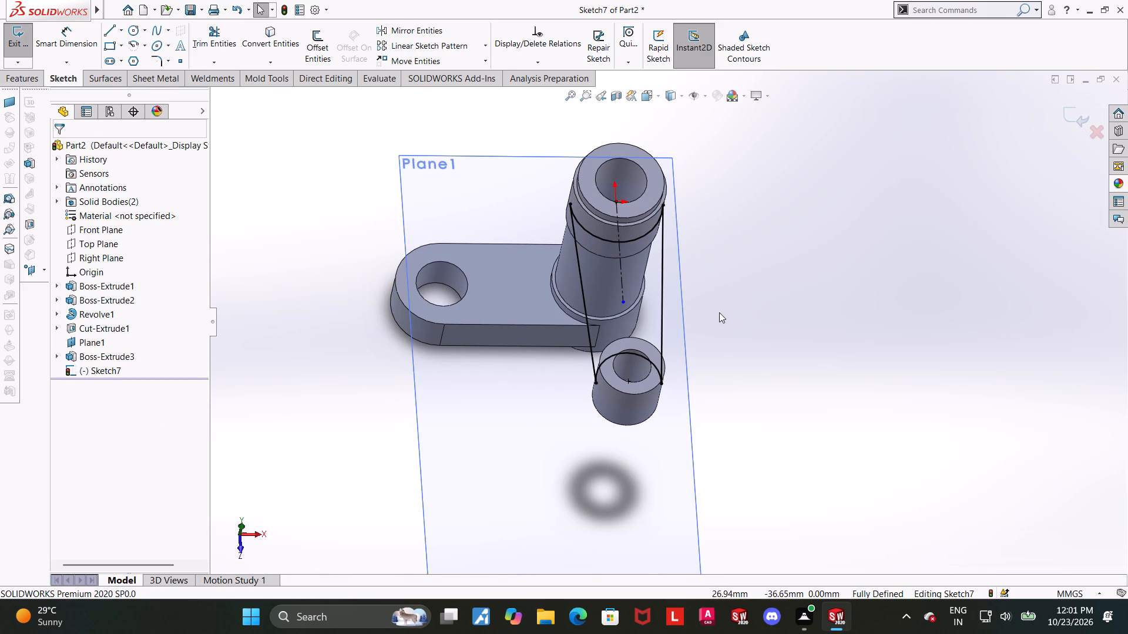
middle_click_drag(719, 311, 718, 300)
left_click(16, 37)
Extrude the web profile as a boss with a Mid Plane end condition, 12.5 mm deep, merging the result.
left_click(36, 45)
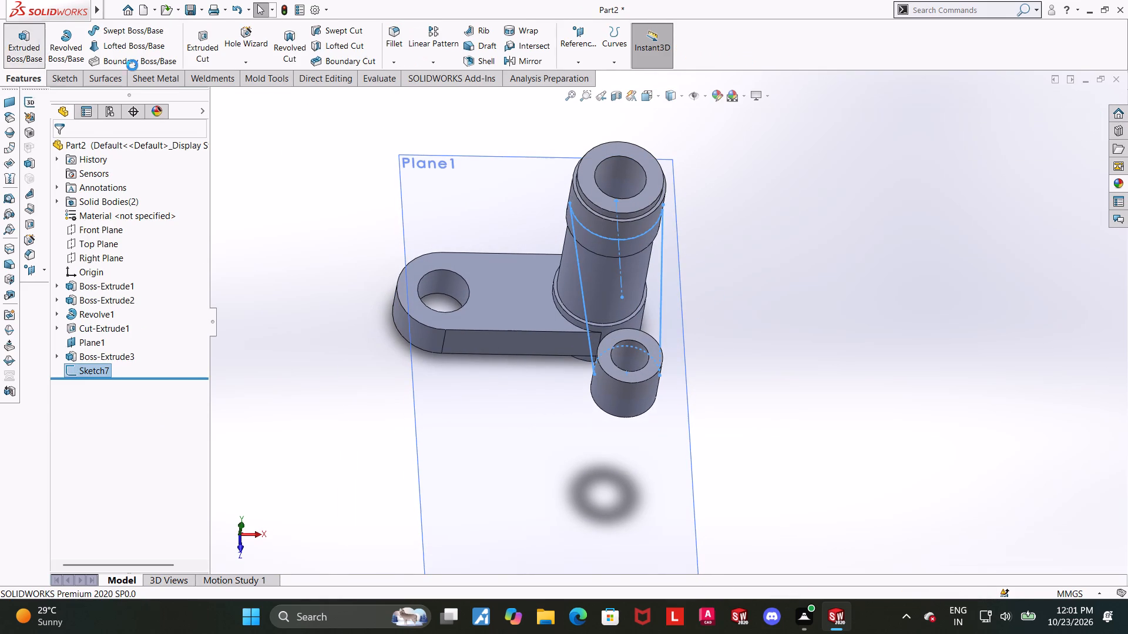
middle_click_drag(873, 274, 874, 258)
left_click(117, 232)
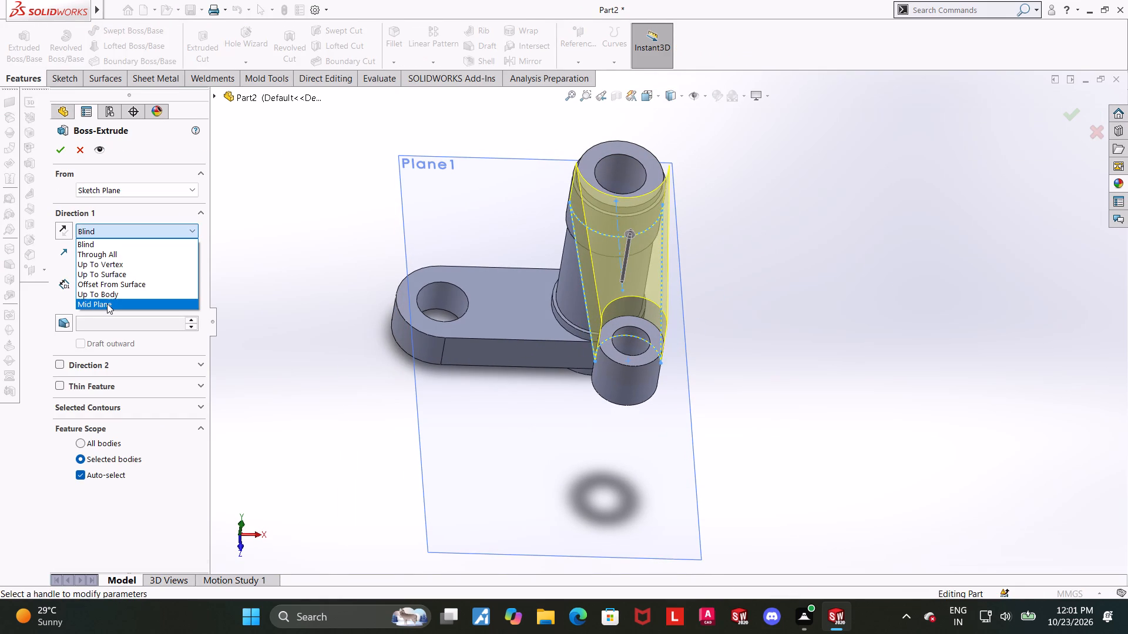
left_click(107, 303)
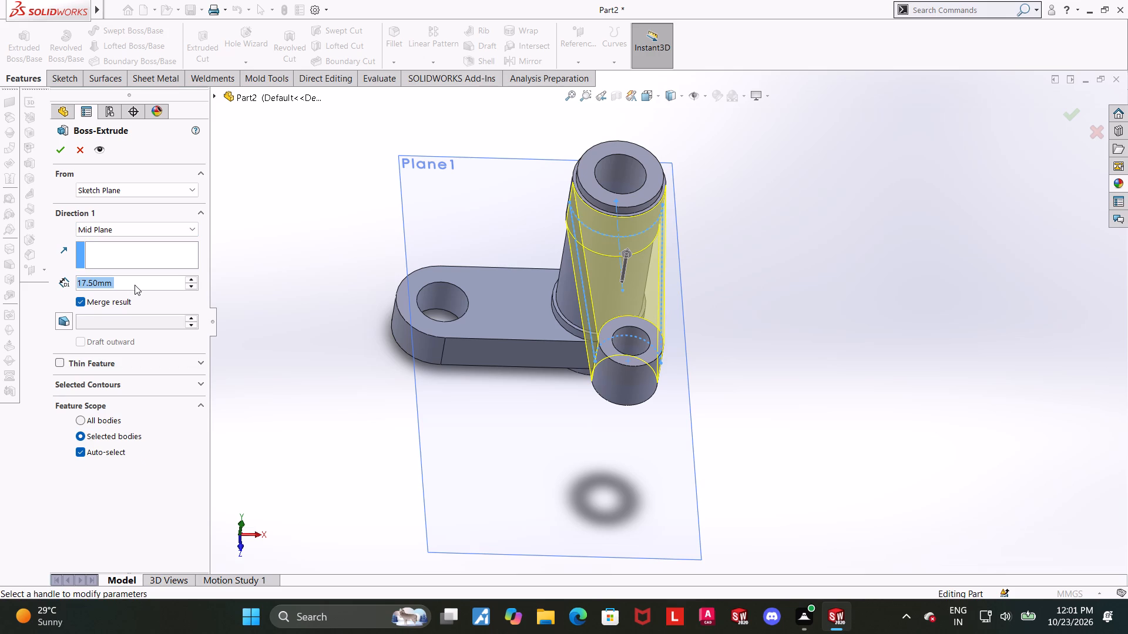
type("12.5")
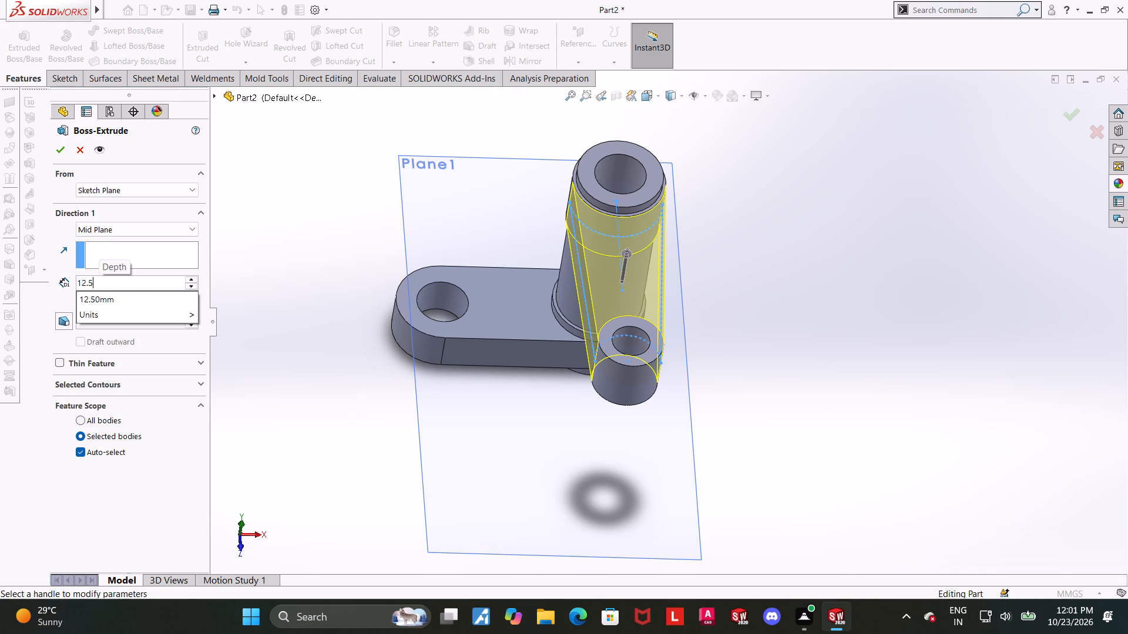
key("Return")
middle_click_drag(790, 368, 802, 280)
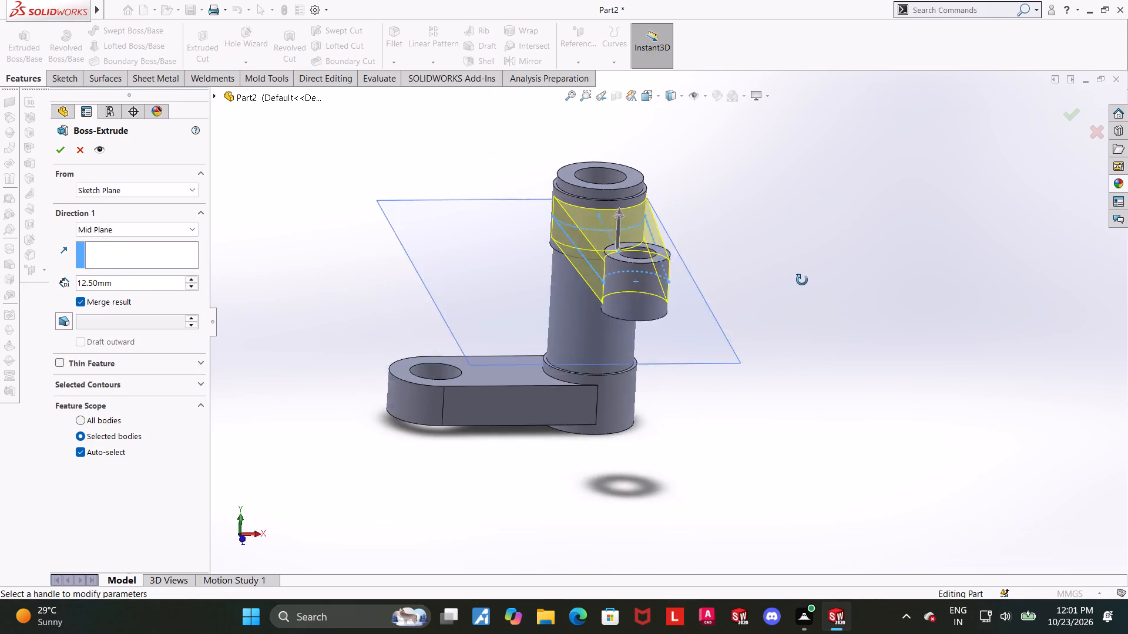
middle_click_drag(802, 280, 844, 239)
left_click(56, 150)
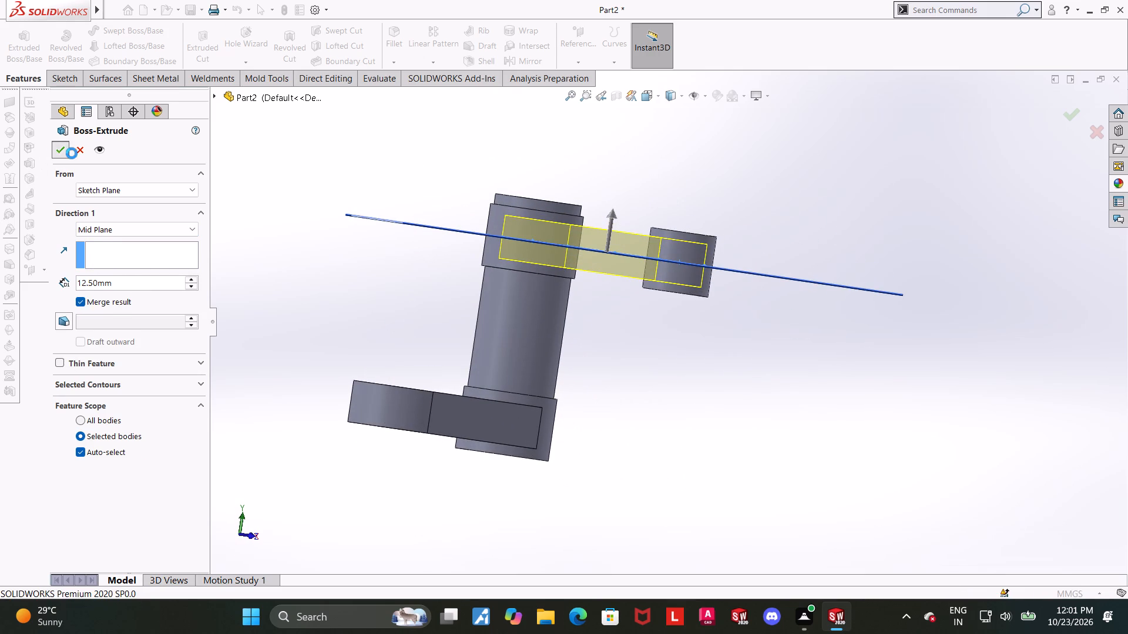
left_click(320, 238)
Hide Plane1.
right_click(87, 340)
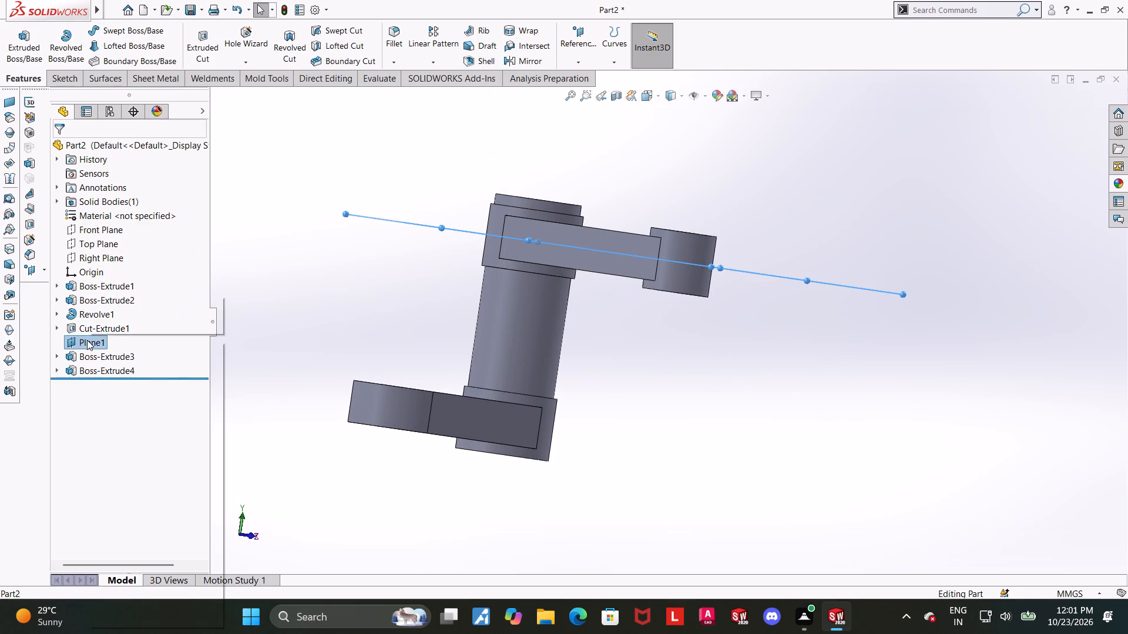
left_click(115, 326)
Measure between the stepped pin's bottom and top annular end faces.
middle_click_drag(681, 290, 521, 294)
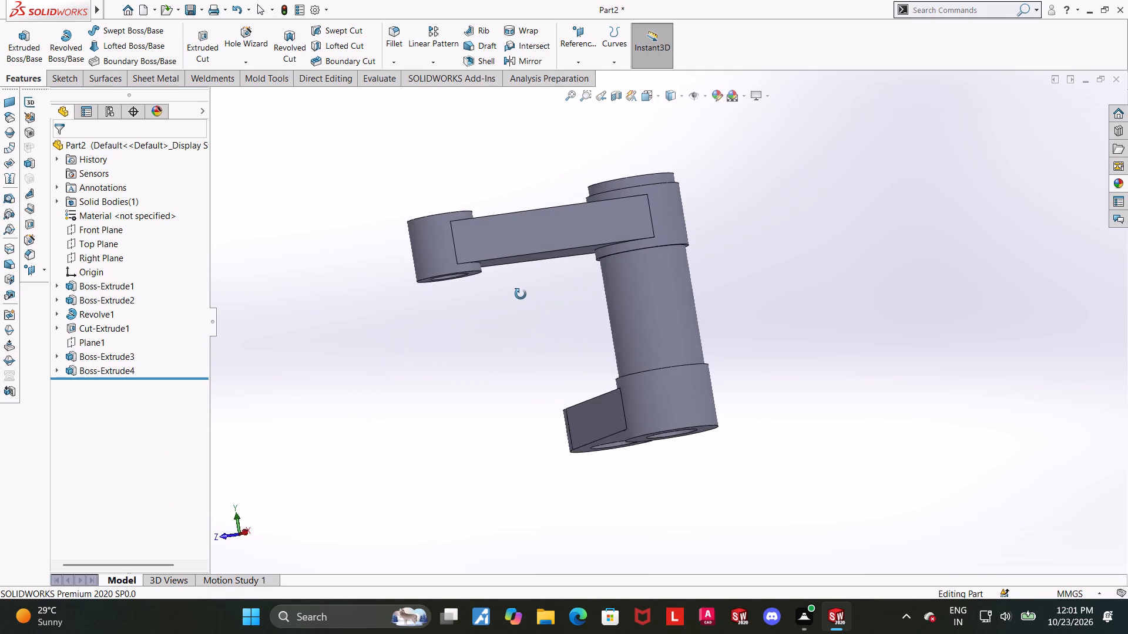
middle_click_drag(521, 294, 511, 301)
left_click(646, 98)
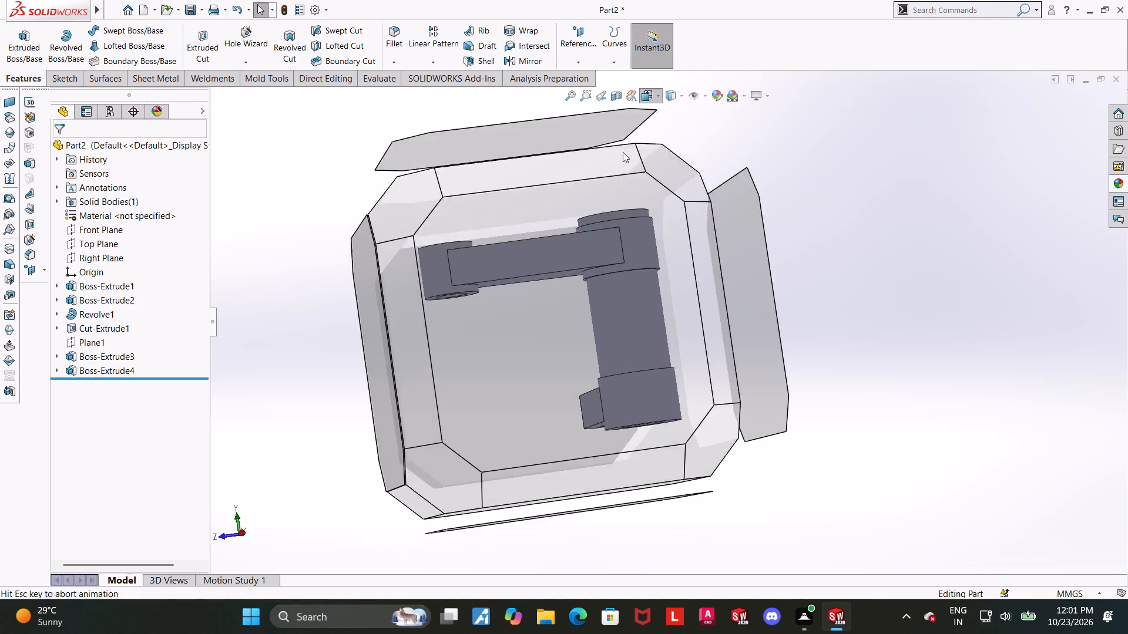
left_click(535, 316)
scroll(841, 371, "up", 3)
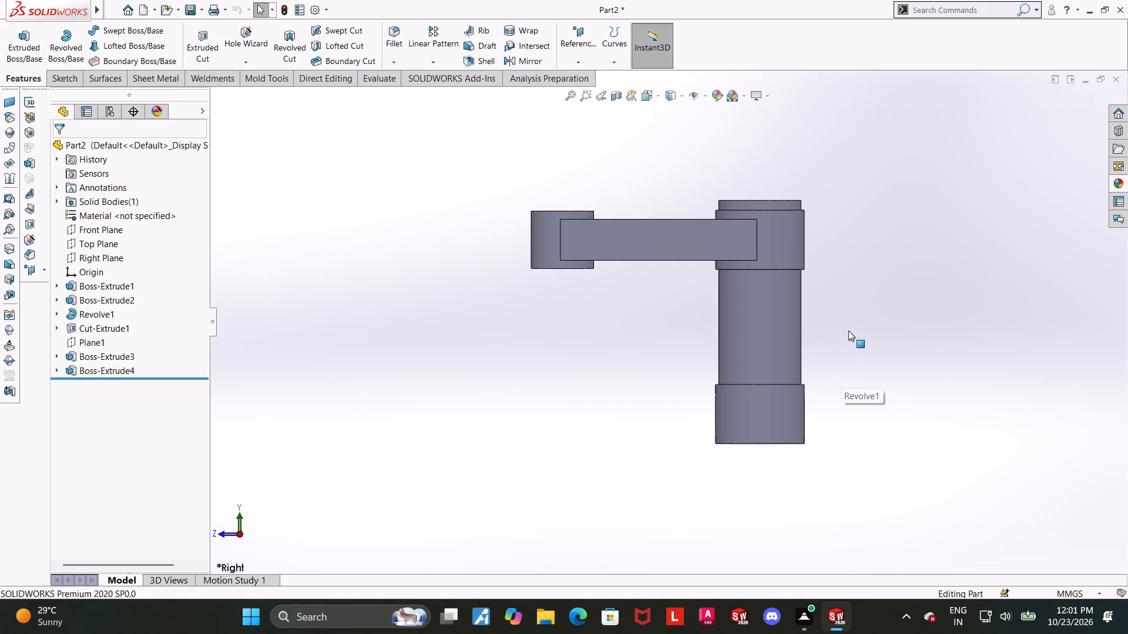
scroll(797, 288, "down", 2)
scroll(827, 313, "up", 1)
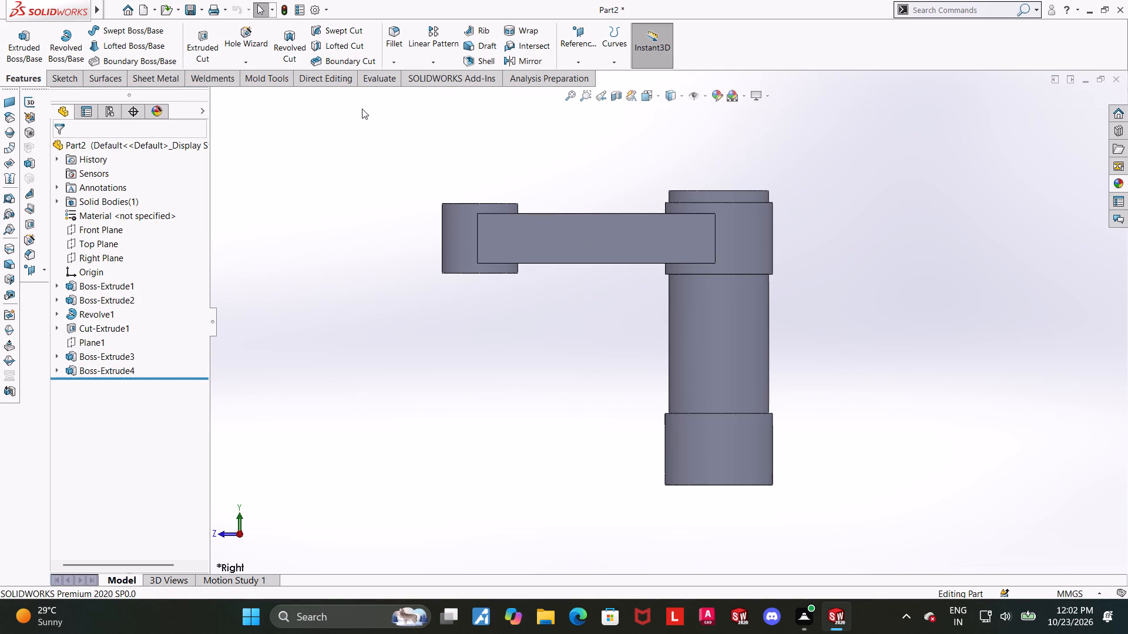
left_click(367, 85)
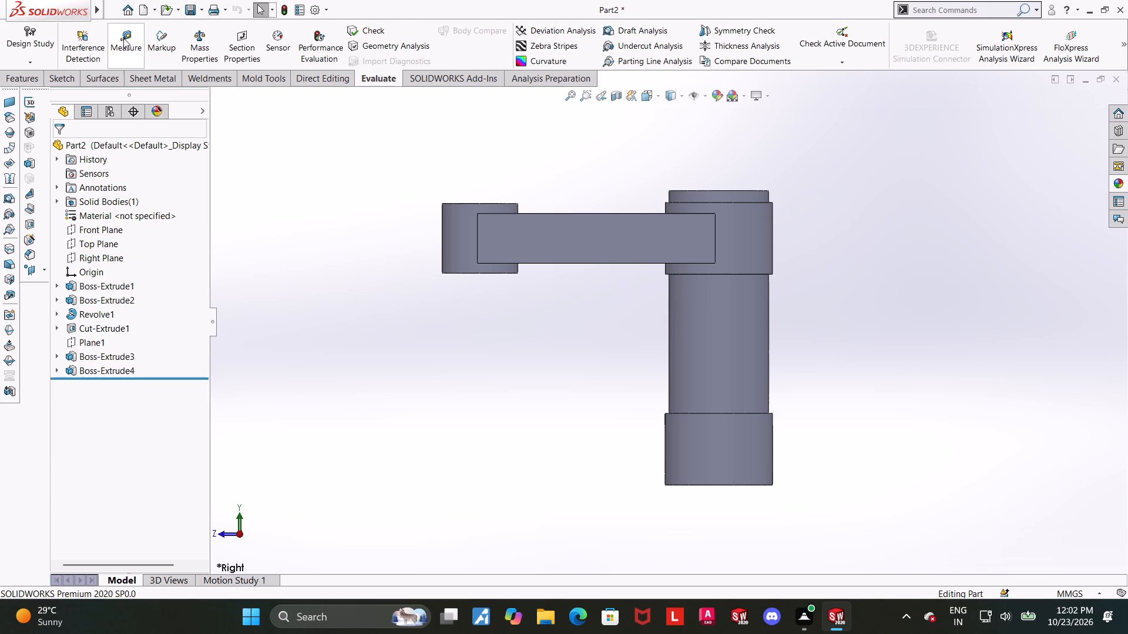
left_click(123, 38)
middle_click_drag(706, 457, 707, 356)
left_click(756, 416)
middle_click_drag(818, 276, 822, 442)
scroll(822, 439, "up", 1)
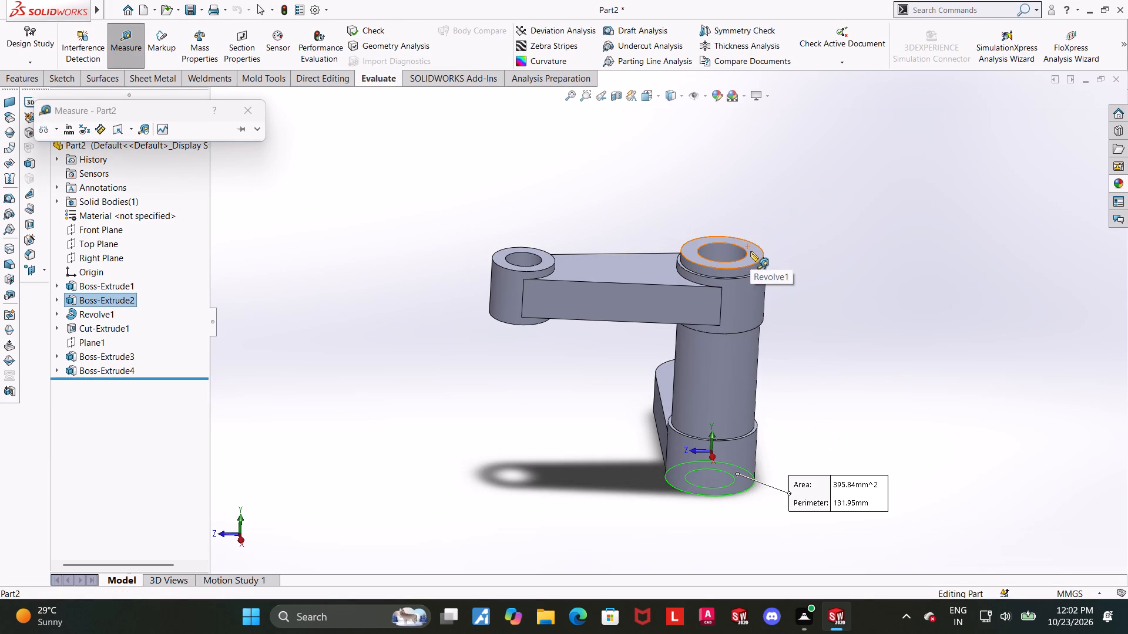
left_click(750, 251)
key("Escape")
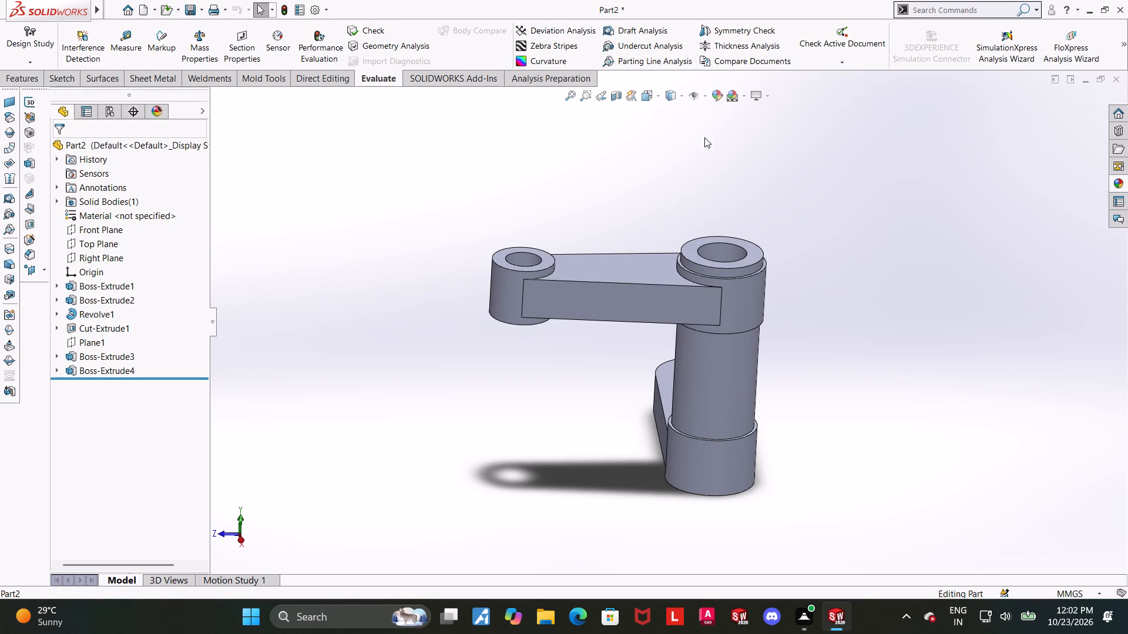
Measure the web's thickness between its lower and upper flat faces.
left_click(648, 90)
left_click(526, 426)
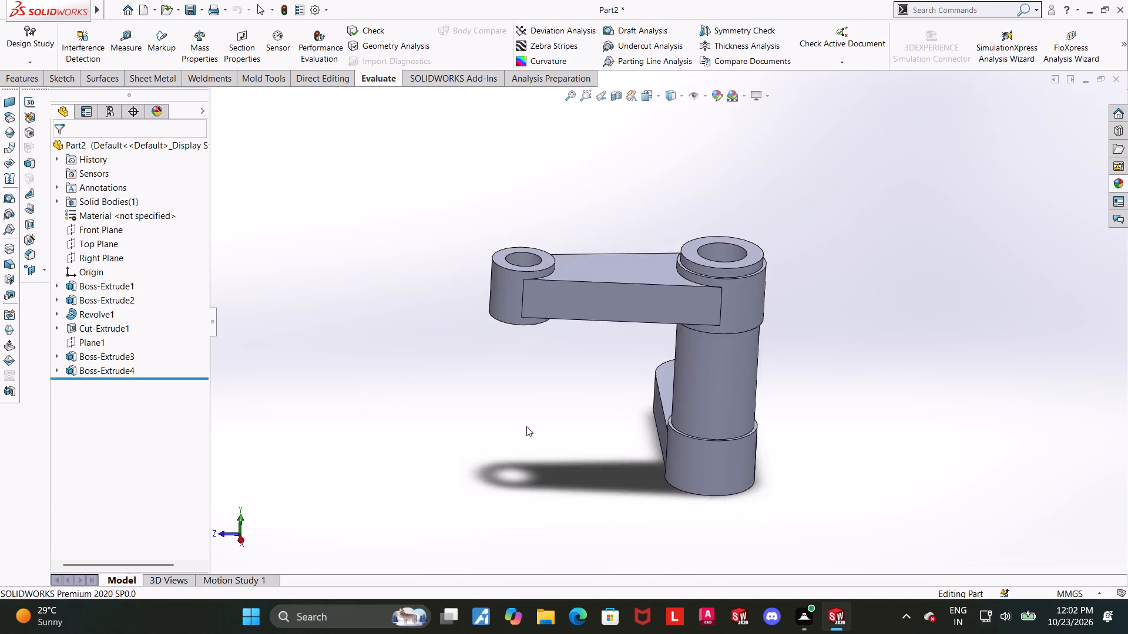
left_click(135, 32)
middle_click_drag(556, 322, 560, 258)
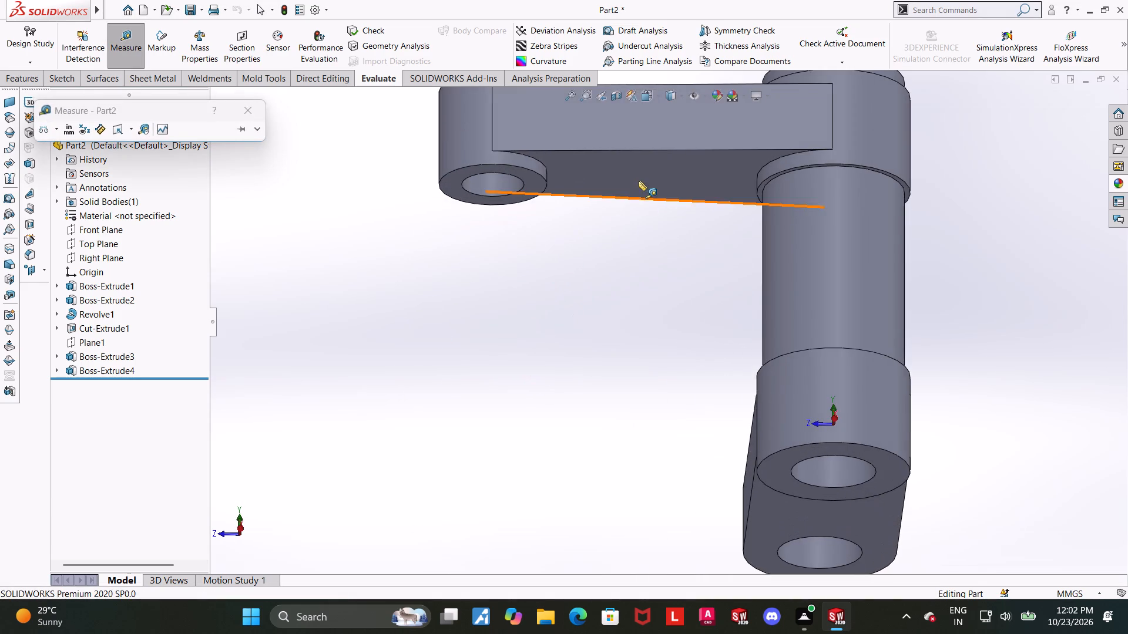
left_click(639, 181)
middle_click_drag(642, 205, 667, 390)
left_click(662, 267)
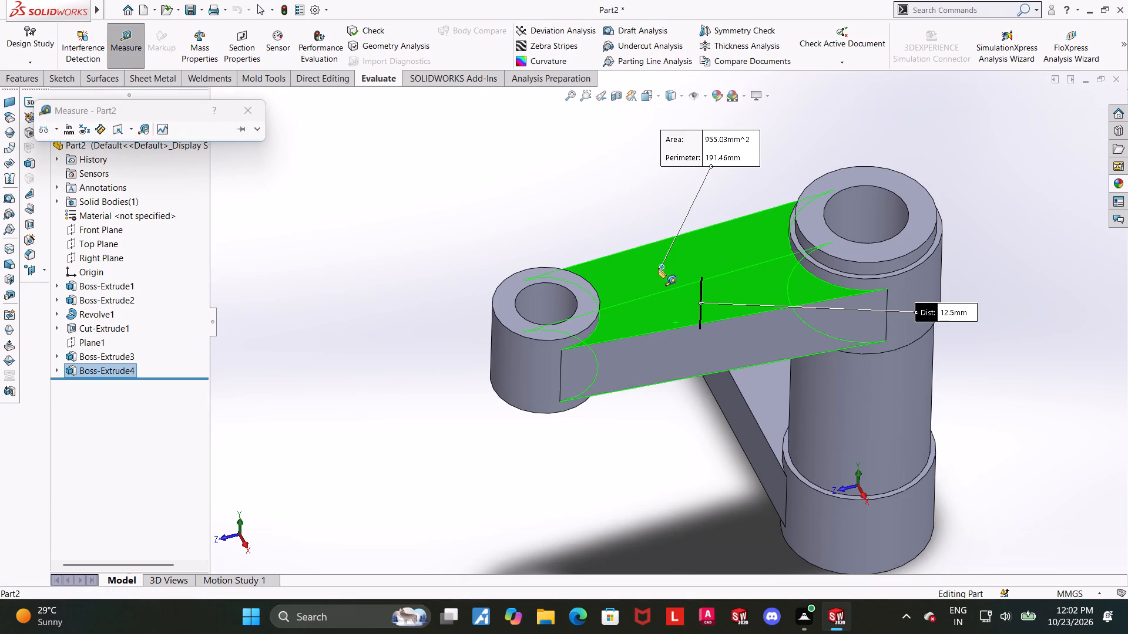
key("Escape")
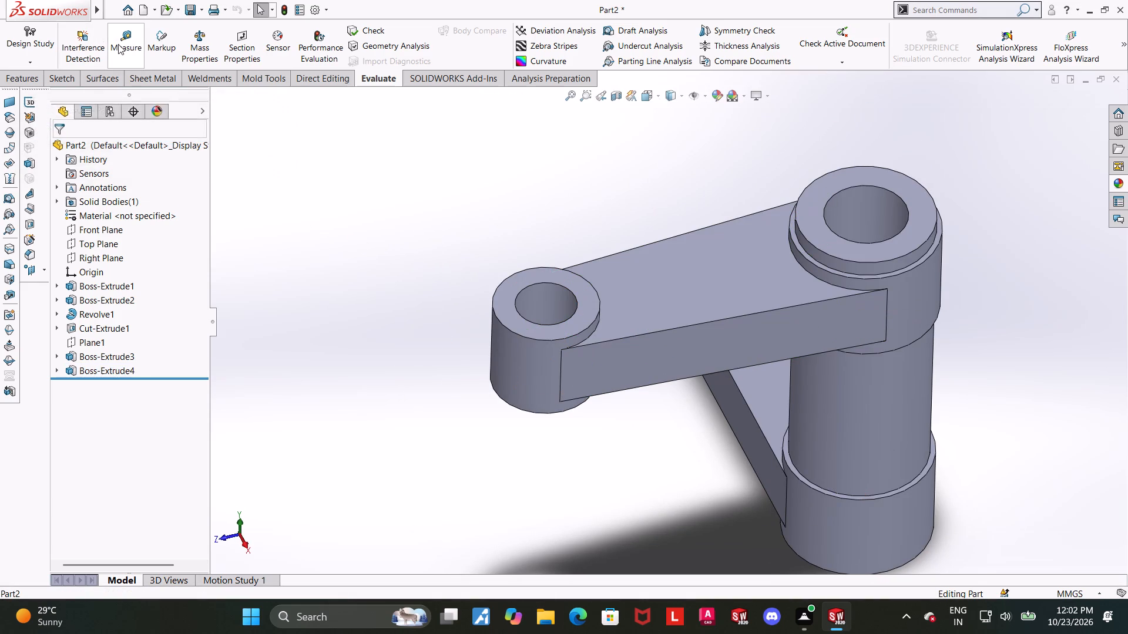
Measure the ring boss's height between its top and bottom annular faces.
left_click(120, 45)
left_click(560, 273)
middle_click_drag(603, 375, 596, 183)
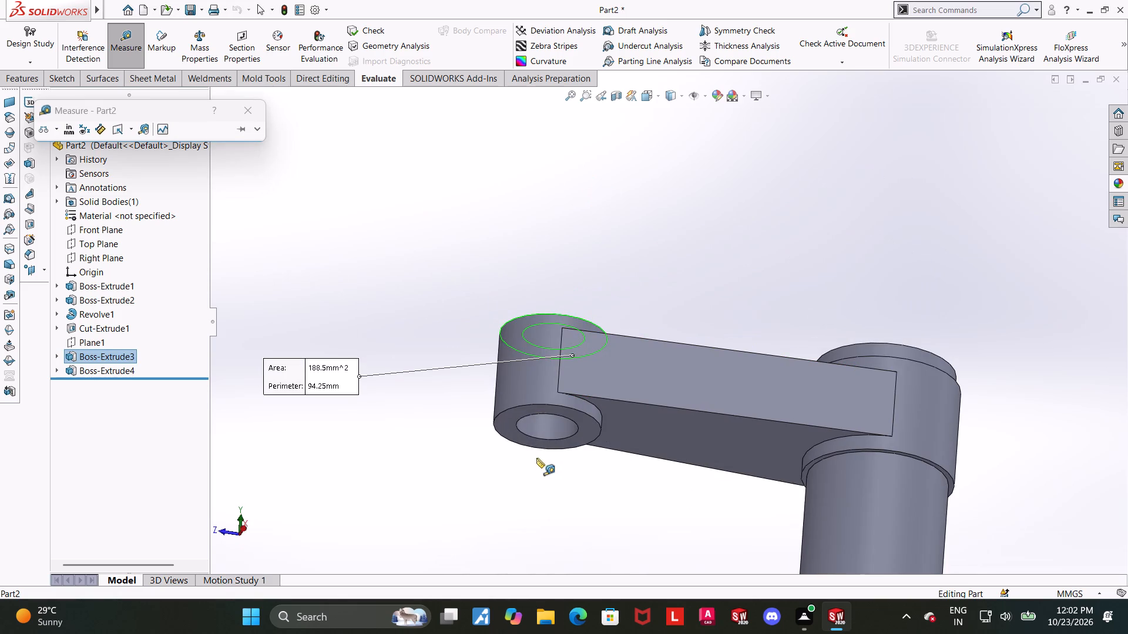
left_click(510, 420)
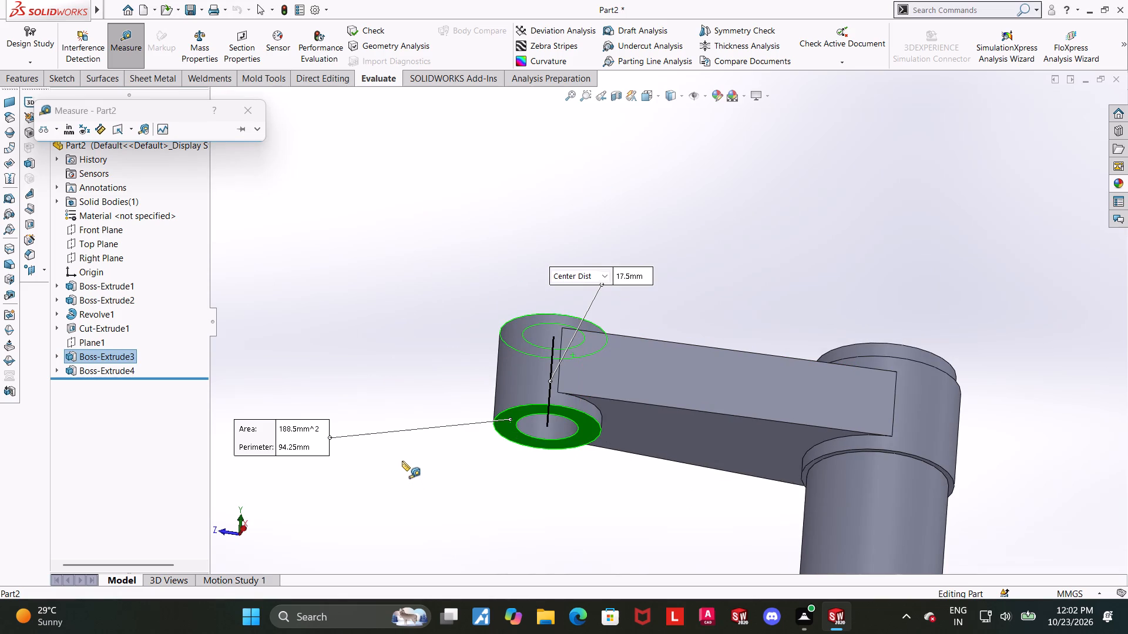
scroll(402, 461, "up", 2)
key("Escape")
Measure the height of the pin's upper collar between its two narrow annular shoulder faces.
middle_click_drag(925, 410, 889, 510)
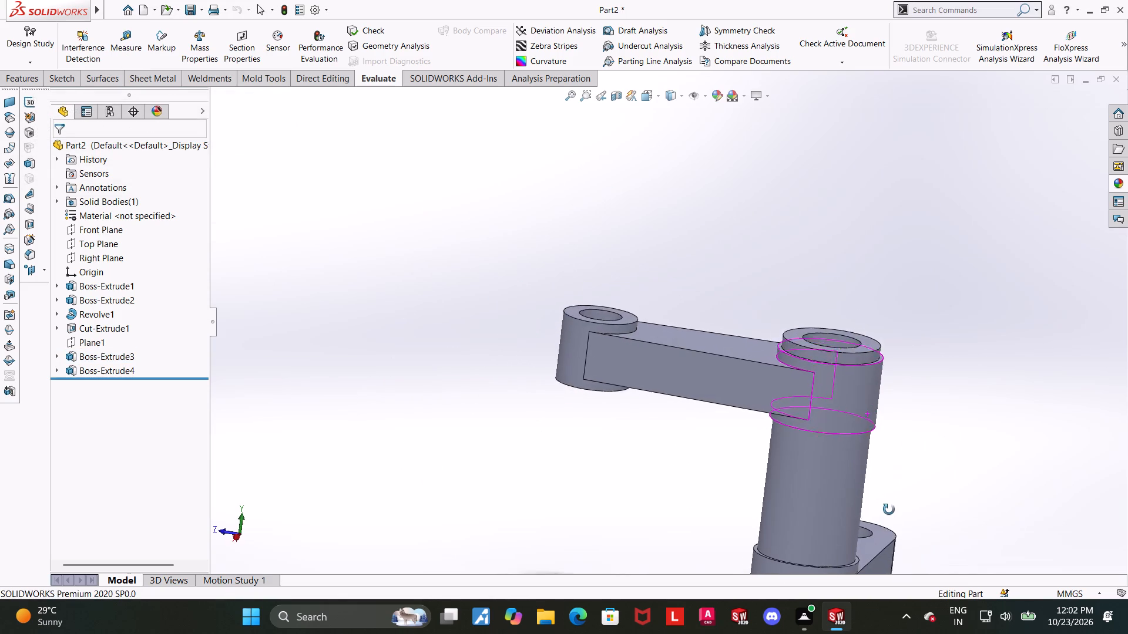
middle_click_drag(889, 510, 894, 539)
scroll(939, 393, "down", 3)
middle_click_drag(844, 413, 786, 397)
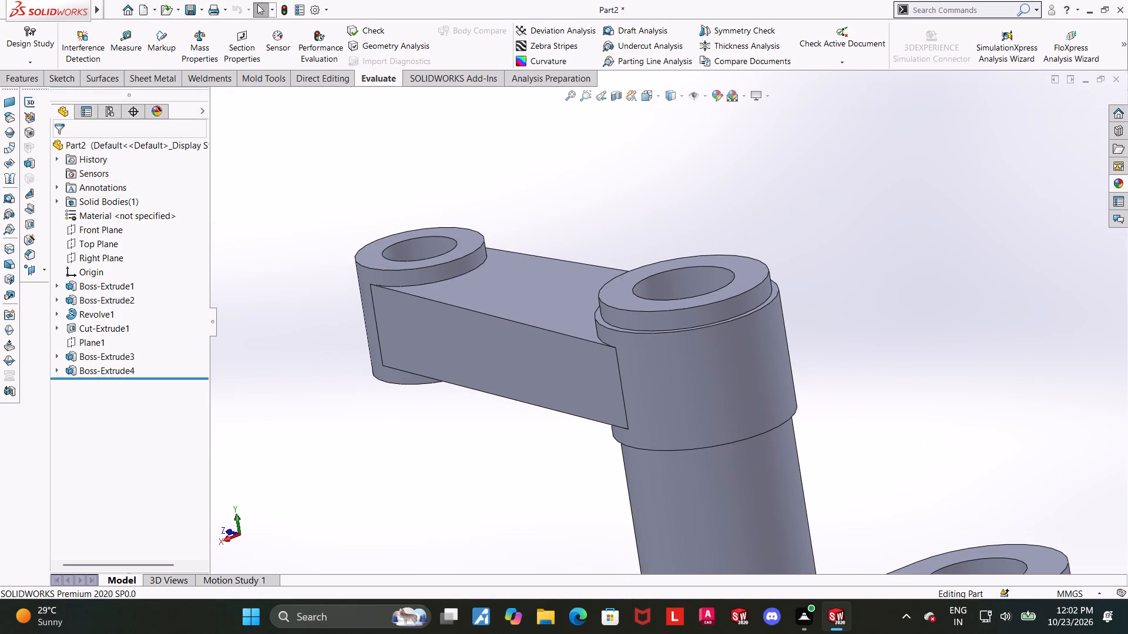
left_click(120, 49)
scroll(778, 280, "down", 4)
left_click(744, 307)
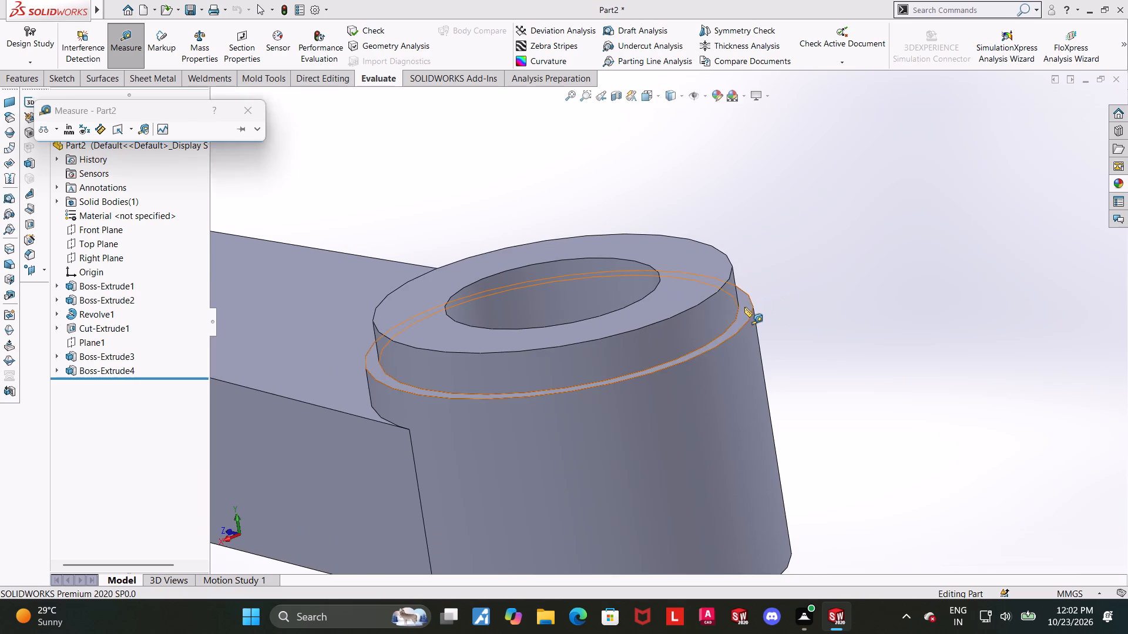
scroll(814, 356, "up", 6)
middle_click_drag(792, 375, 787, 194)
scroll(599, 421, "down", 5)
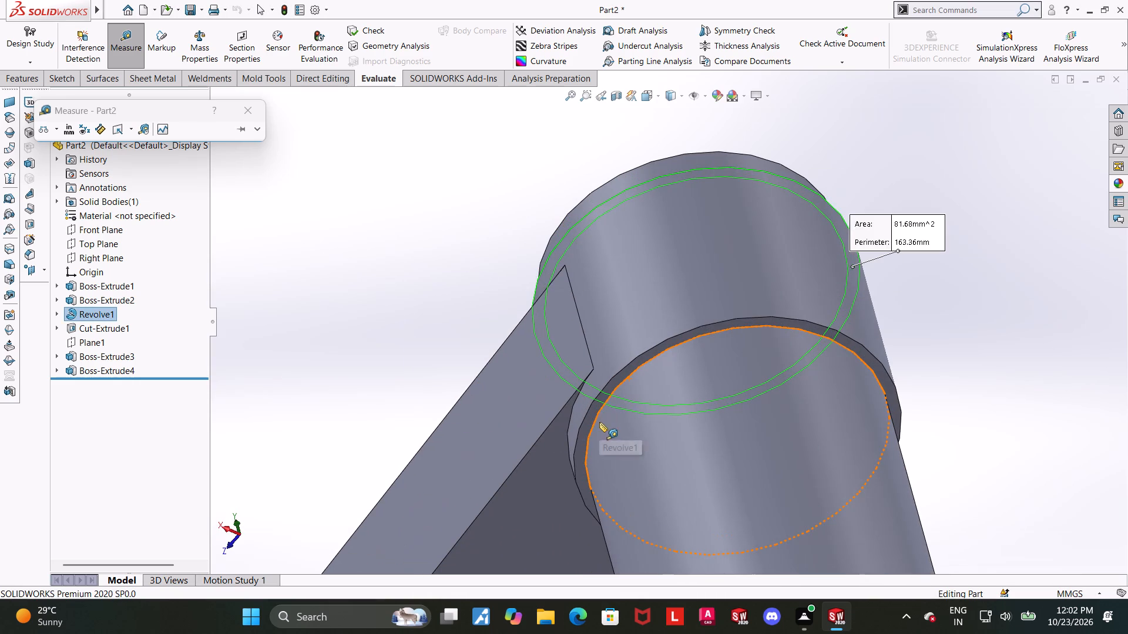
left_click(589, 415)
scroll(589, 415, "up", 3)
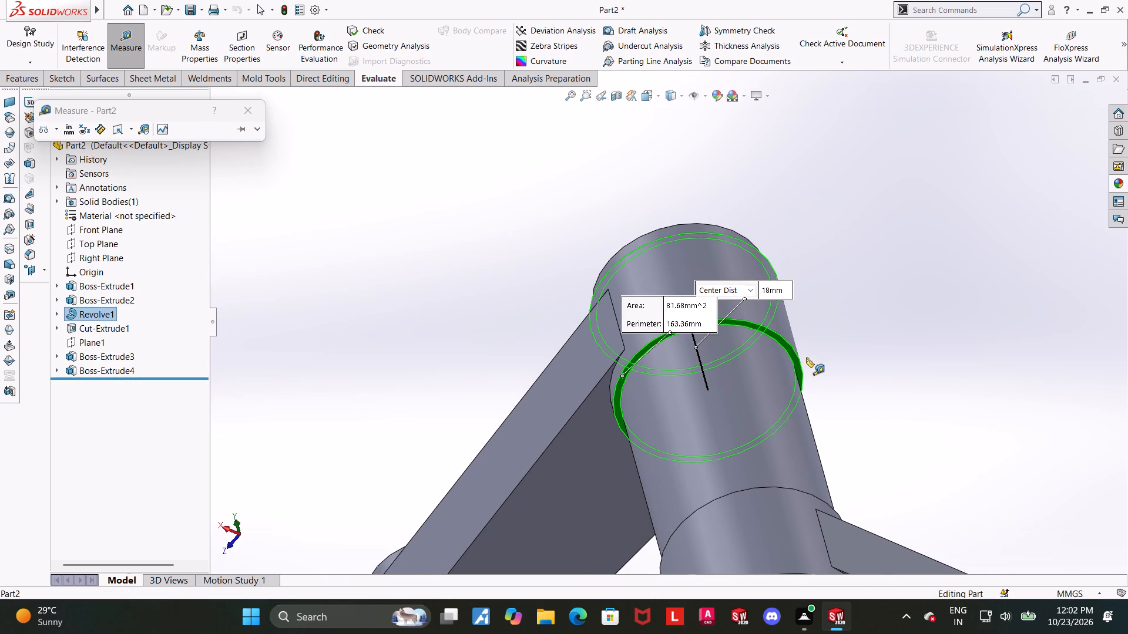
middle_click_drag(805, 338, 867, 485)
scroll(867, 485, "up", 3)
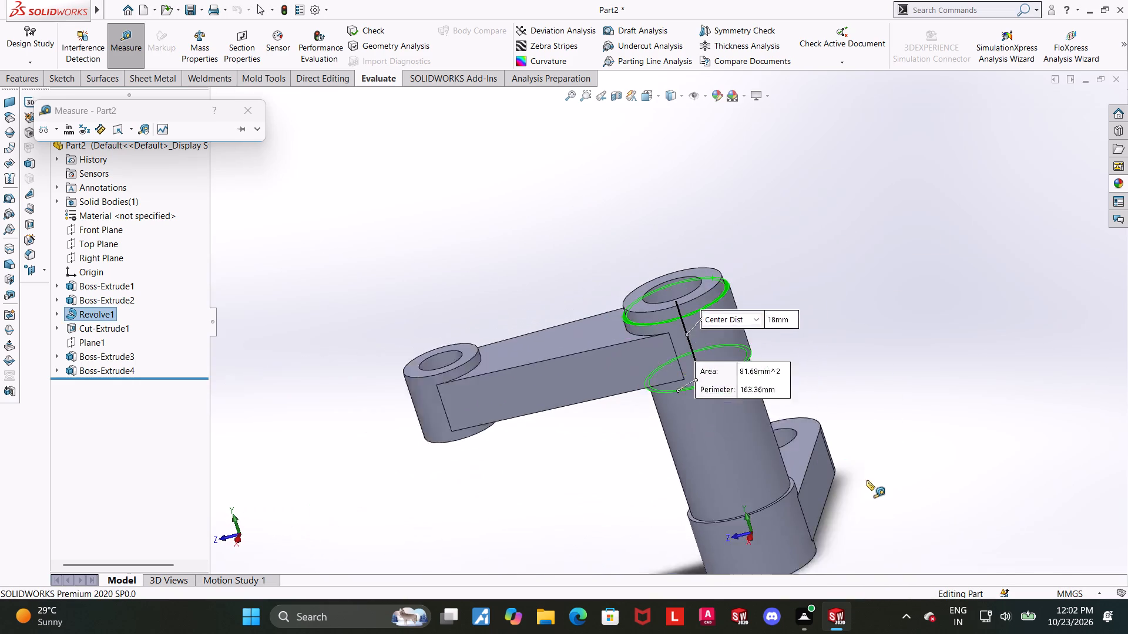
scroll(867, 480, "up", 1)
key("Escape")
Examine the whole part from directly above and at a slight tilt.
scroll(861, 497, "down", 1)
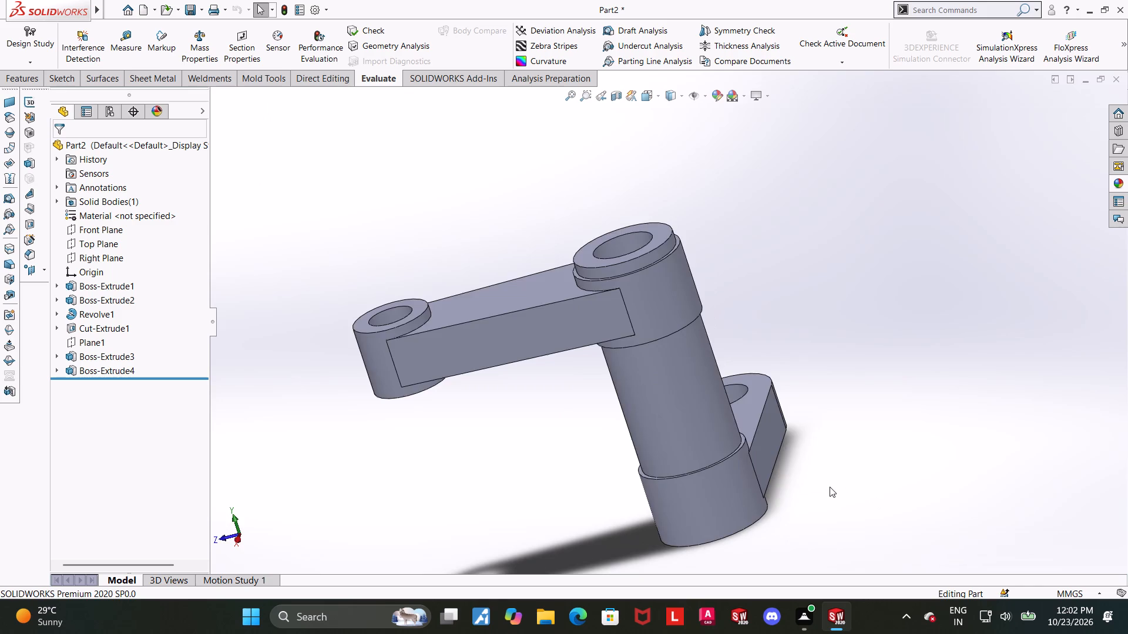
middle_click_drag(830, 485, 903, 541)
left_click(645, 103)
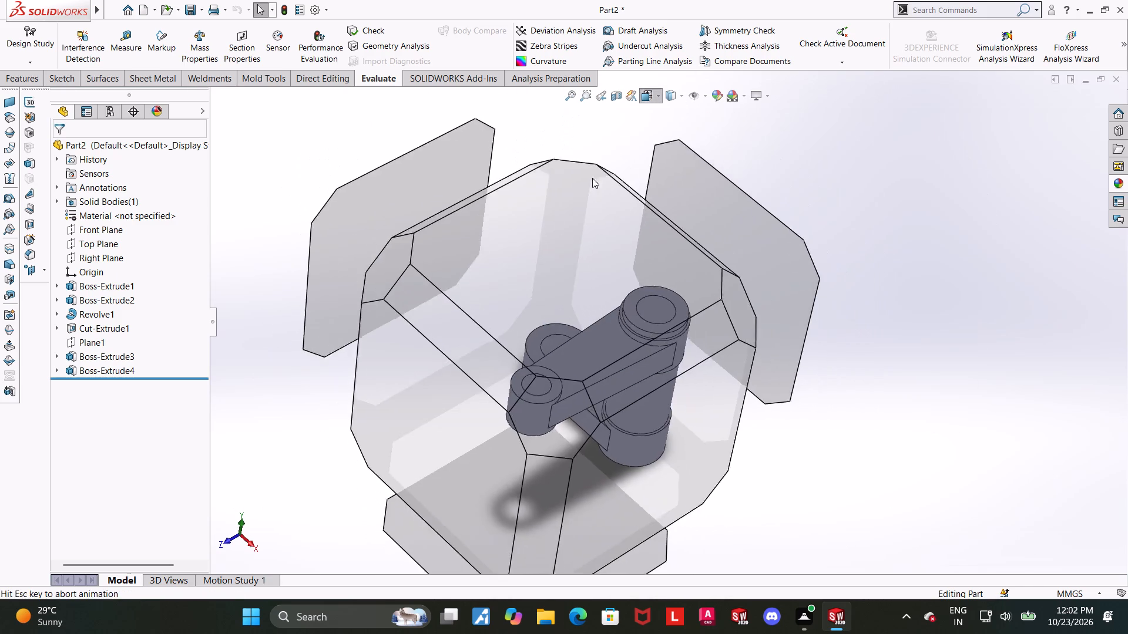
left_click(489, 302)
scroll(893, 443, "up", 2)
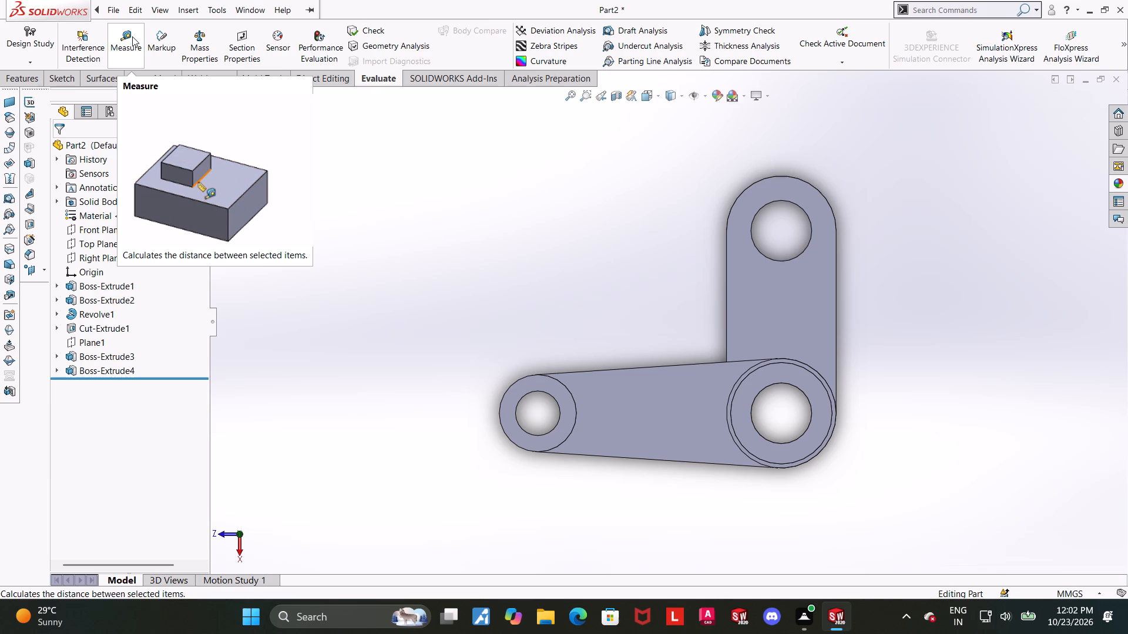
scroll(556, 231, "up", 2)
scroll(887, 360, "down", 1)
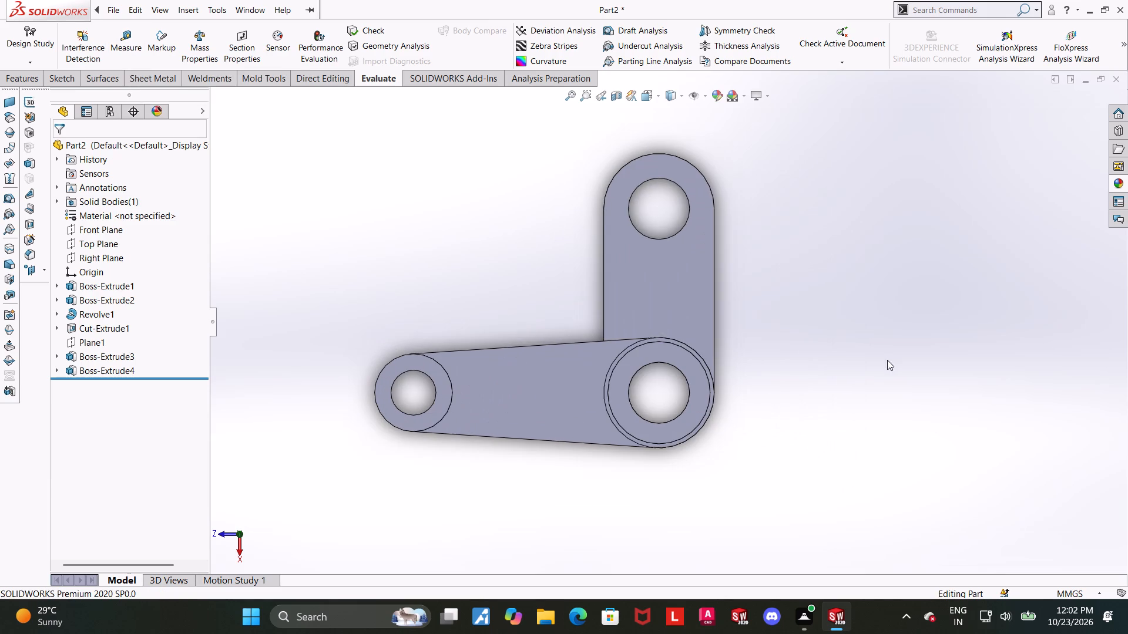
scroll(887, 360, "down", 2)
middle_click_drag(841, 321, 819, 295)
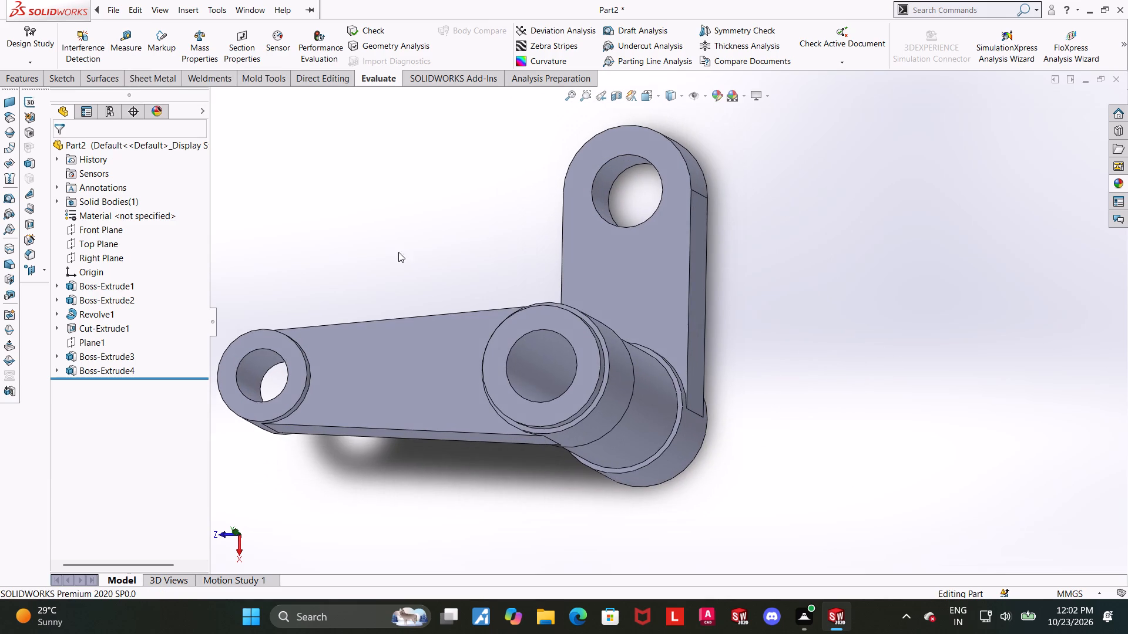
left_click(500, 177)
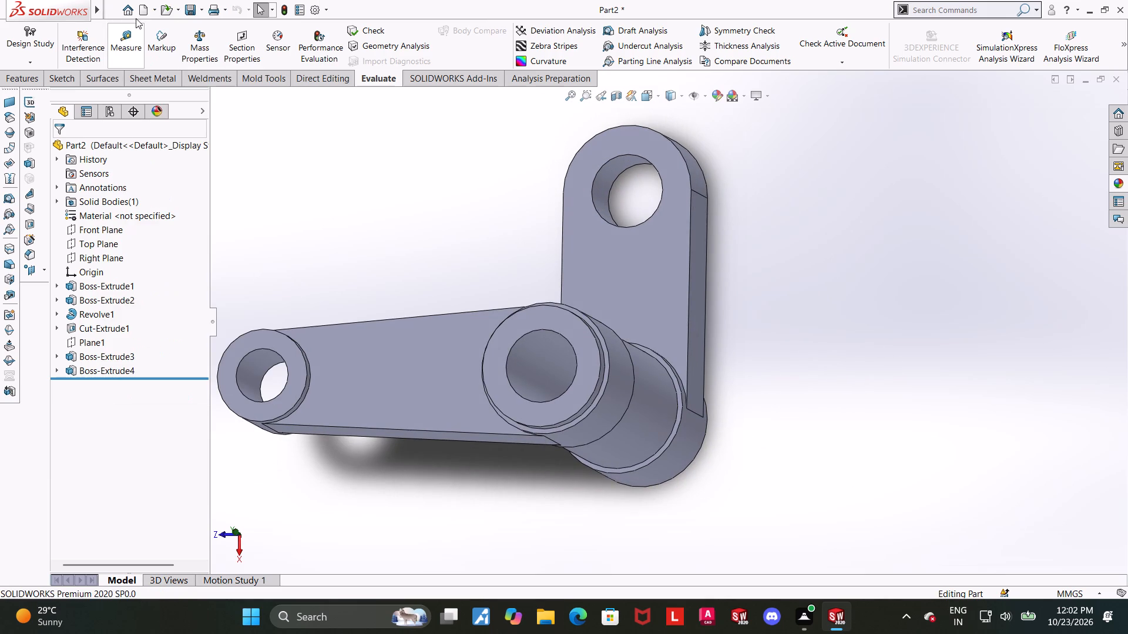
Measure the lower arm's width between its two flat parallel side faces.
left_click(130, 46)
middle_click_drag(802, 295, 763, 292)
left_click(719, 271)
middle_click_drag(721, 247, 818, 285)
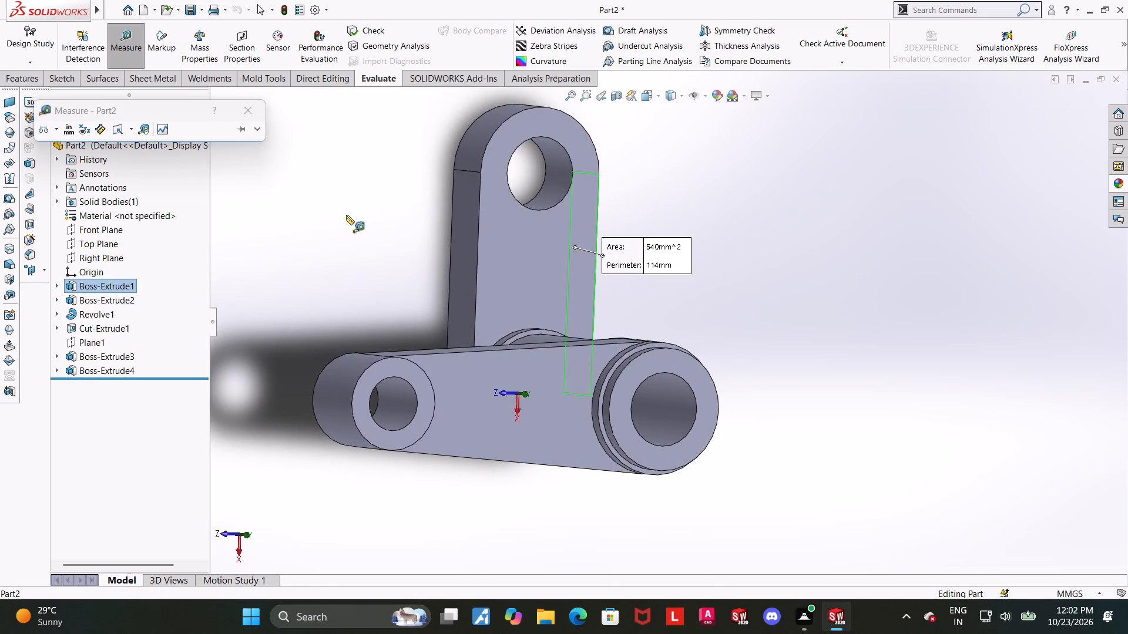
left_click(471, 230)
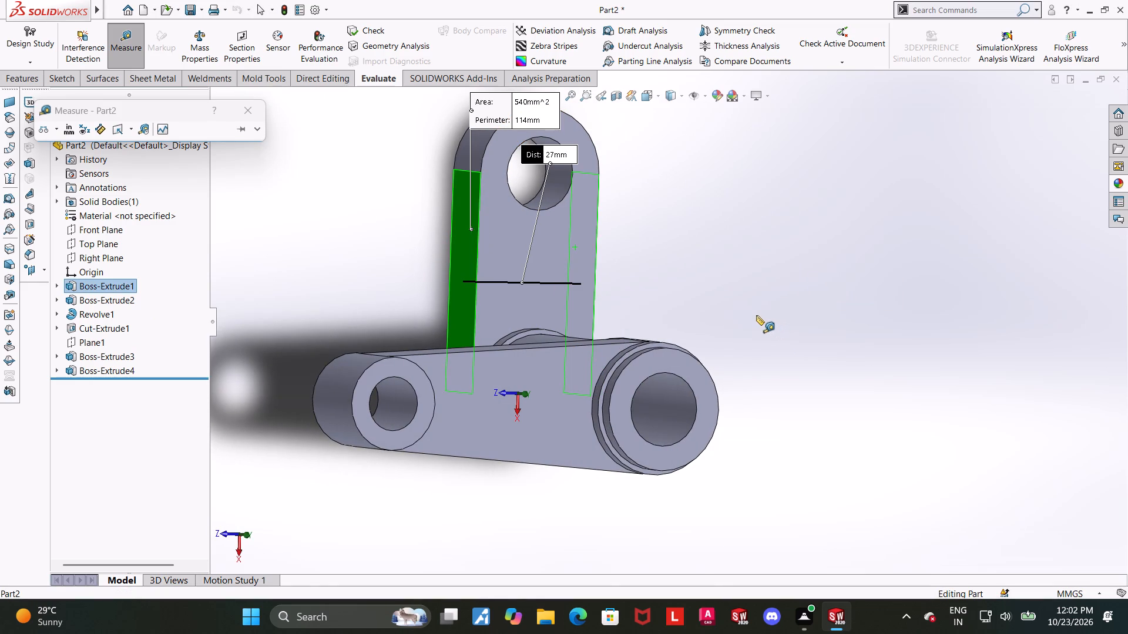
scroll(740, 303, "up", 2)
scroll(646, 237, "down", 1)
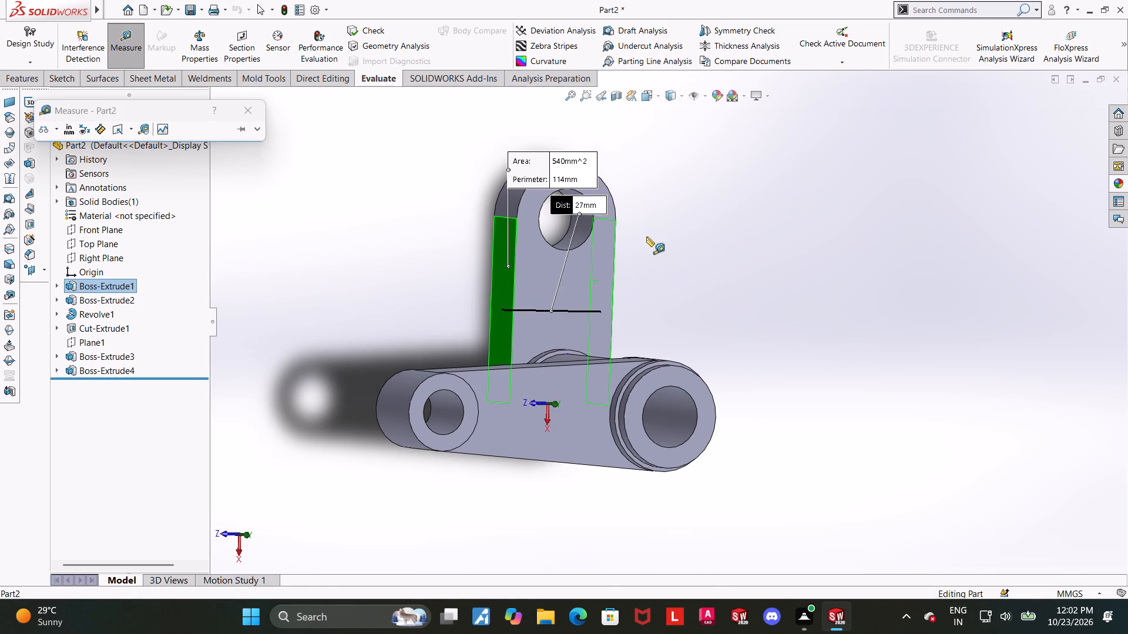
key("Escape")
Measure the lower arm's thickness between its two large flat faces.
left_click(126, 35)
left_click(565, 306)
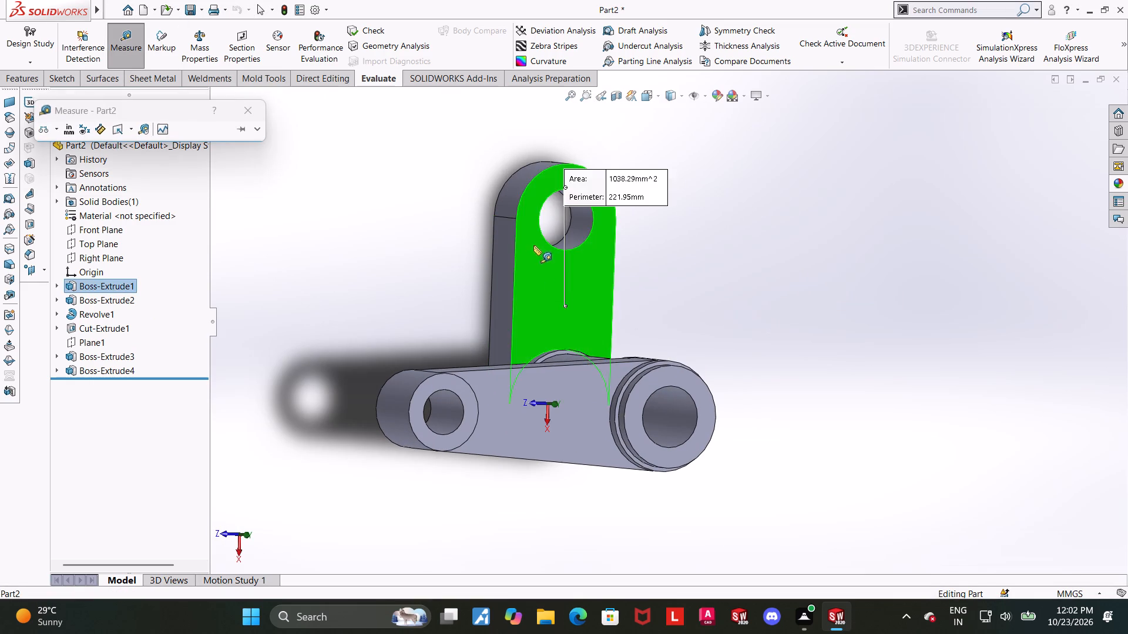
middle_click_drag(533, 244, 637, 290)
left_click(351, 243)
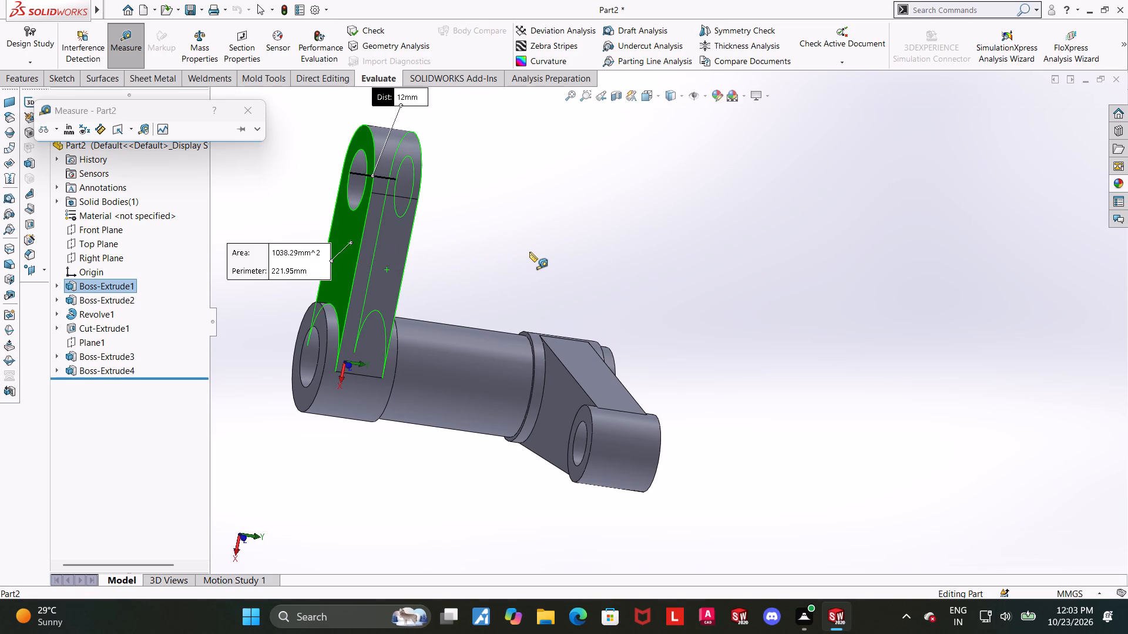
scroll(529, 252, "up", 1)
key("Escape")
Measure the lower collar's height from its narrow shoulder face to the pin's bottom annular end face.
middle_click_drag(538, 247, 524, 238)
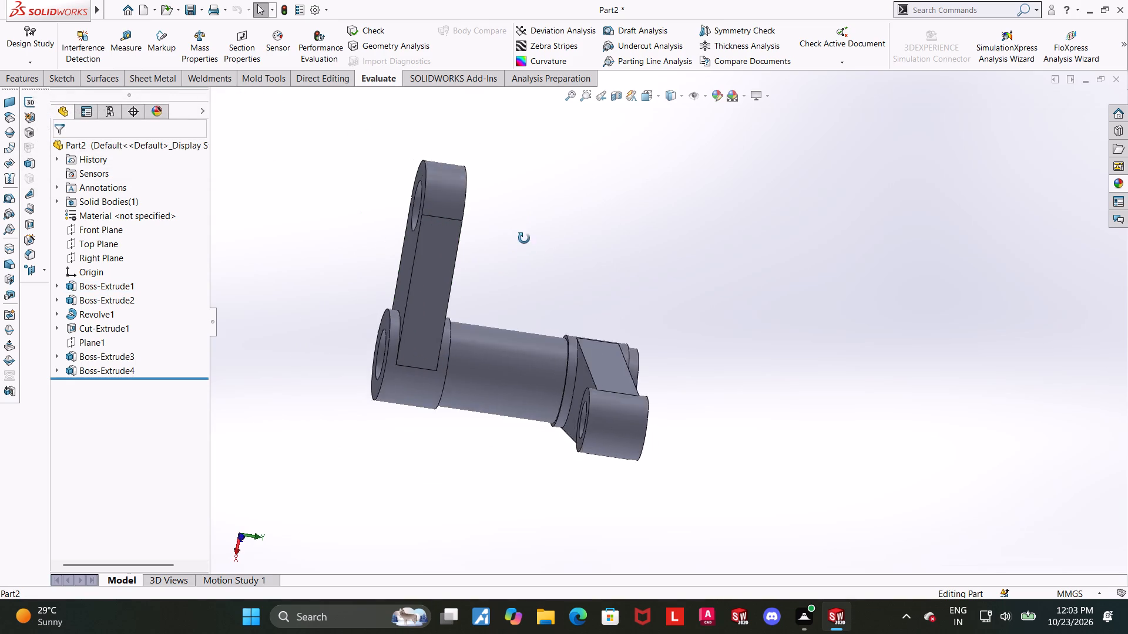
middle_click_drag(524, 238, 495, 232)
scroll(557, 311, "down", 5)
left_click(132, 40)
scroll(463, 295, "down", 4)
left_click(502, 390)
middle_click_drag(277, 314, 365, 331)
scroll(365, 331, "up", 5)
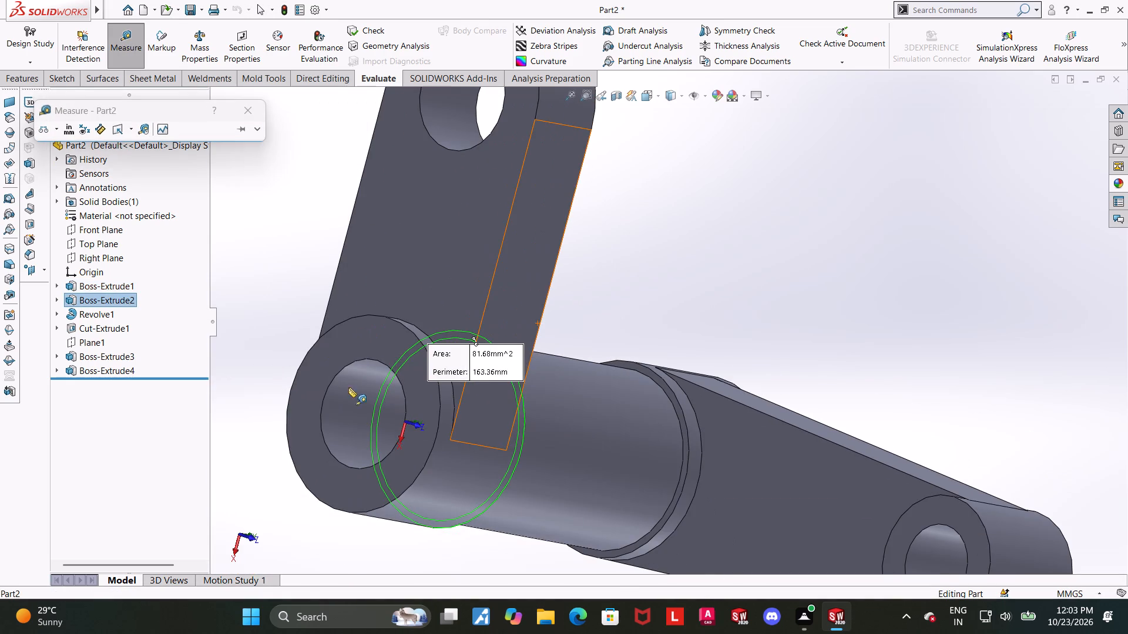
left_click(377, 336)
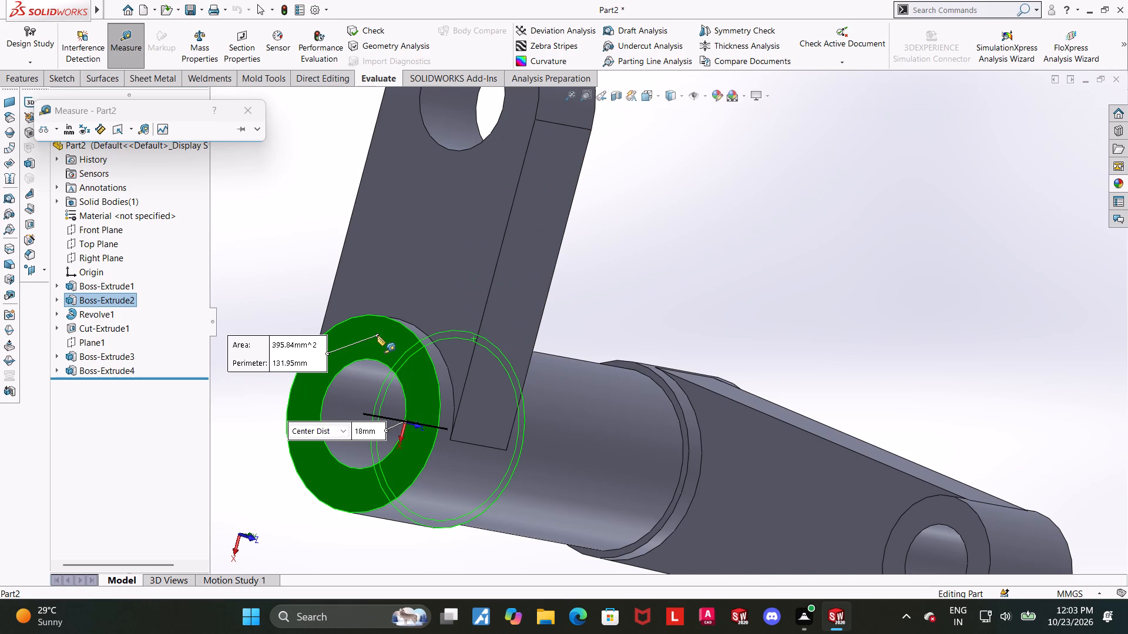
scroll(377, 336, "up", 3)
key("Escape")
Measure the outer diameter of the pin's lower collar.
middle_click_drag(563, 336, 549, 314)
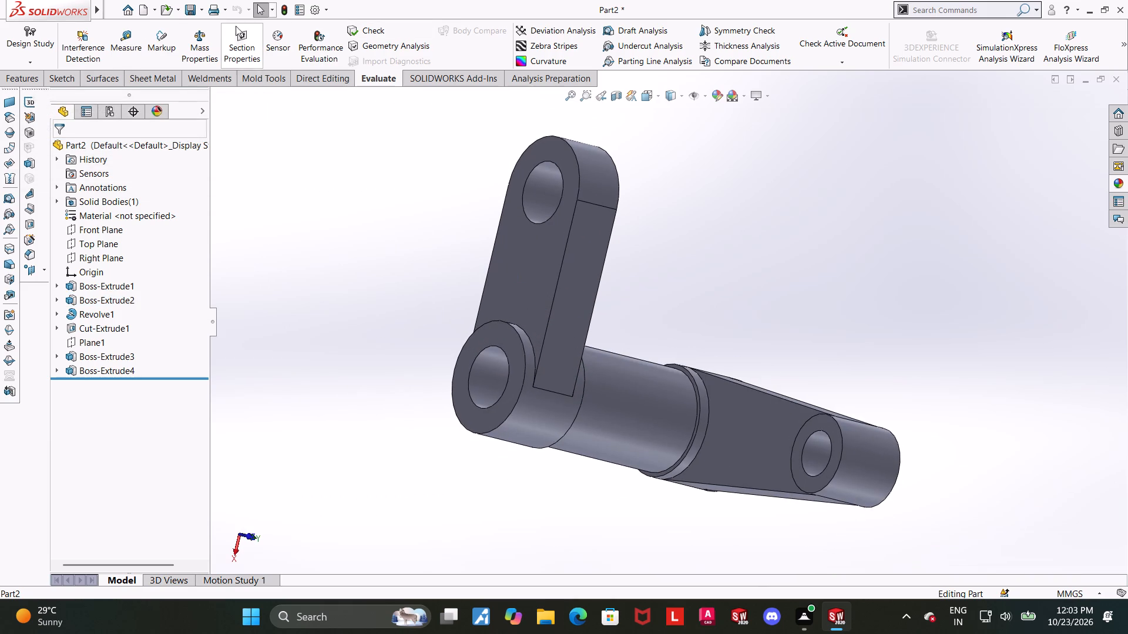
left_click(110, 50)
left_click(532, 436)
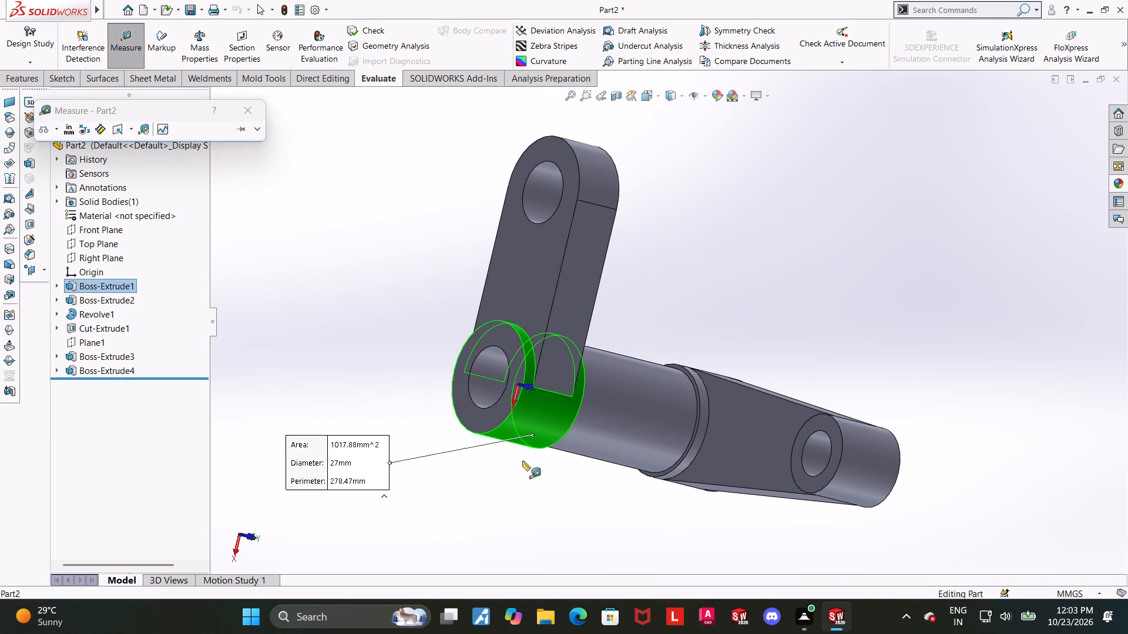
key("Escape")
Measure the rounded outer face at the free end of the lower arm.
scroll(568, 445, "up", 2)
middle_click_drag(953, 425, 772, 371)
scroll(760, 363, "up", 1)
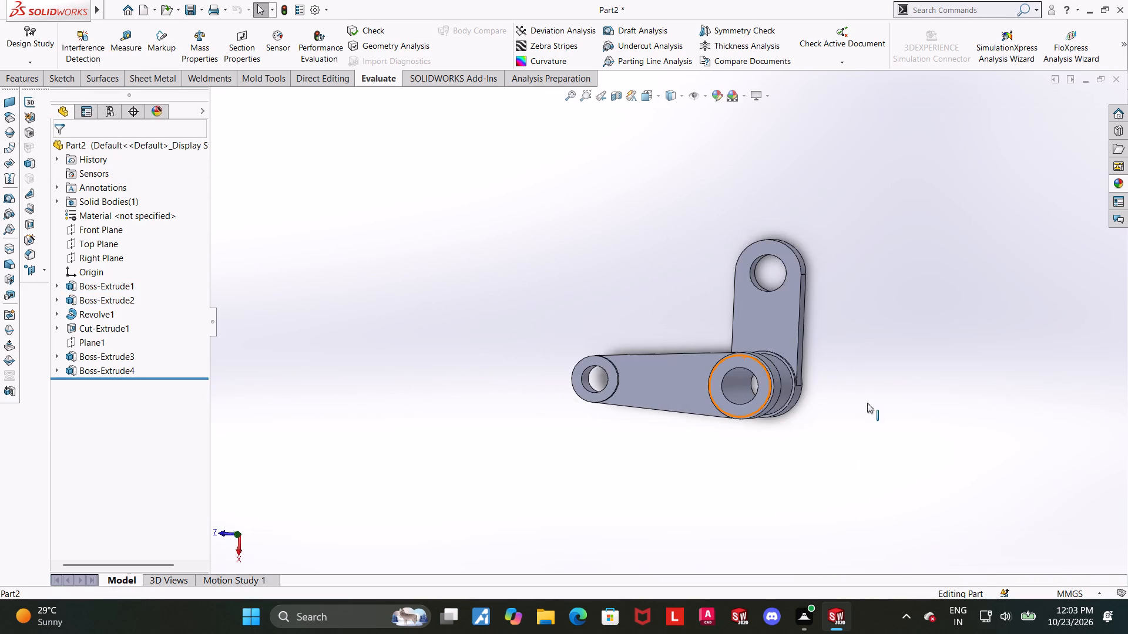
middle_click_drag(862, 399, 824, 372)
scroll(825, 373, "down", 3)
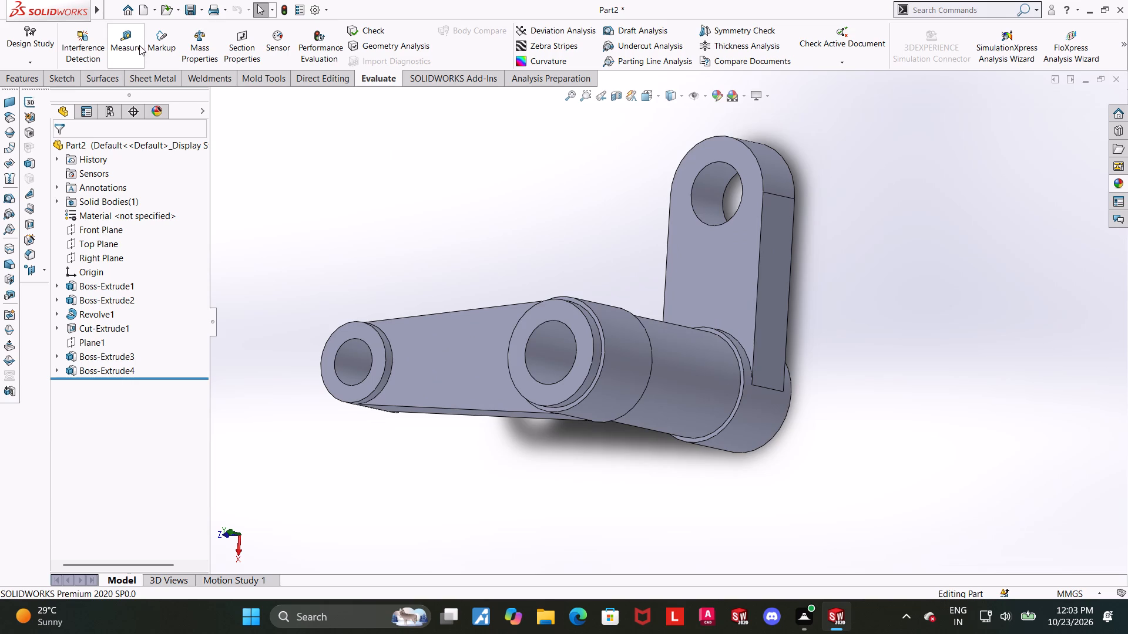
left_click(137, 44)
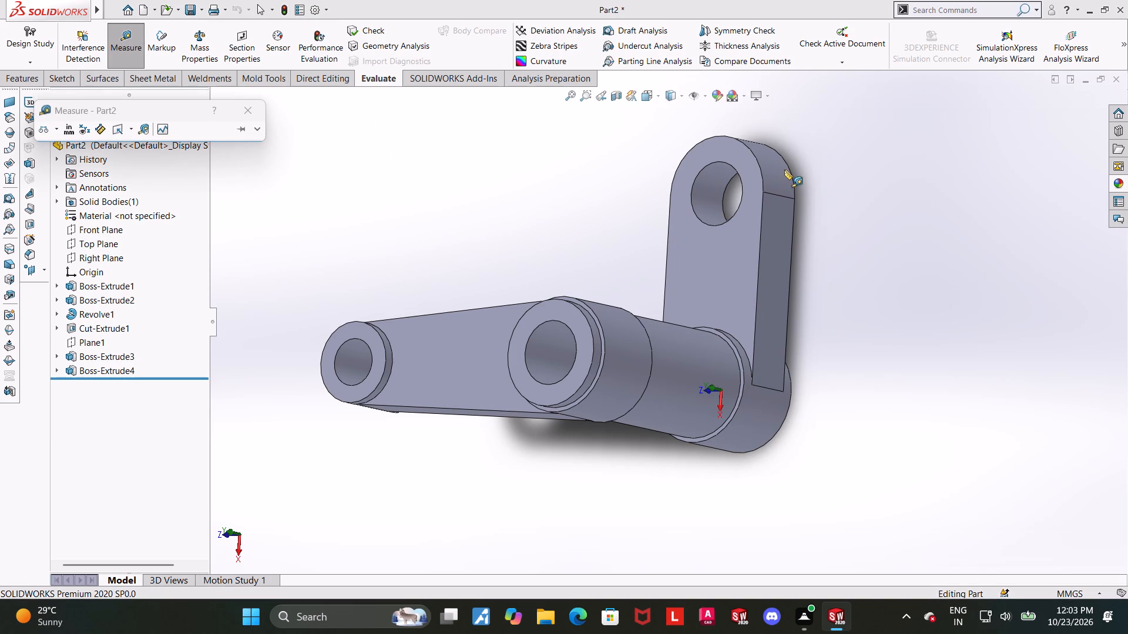
left_click(781, 172)
key("Escape")
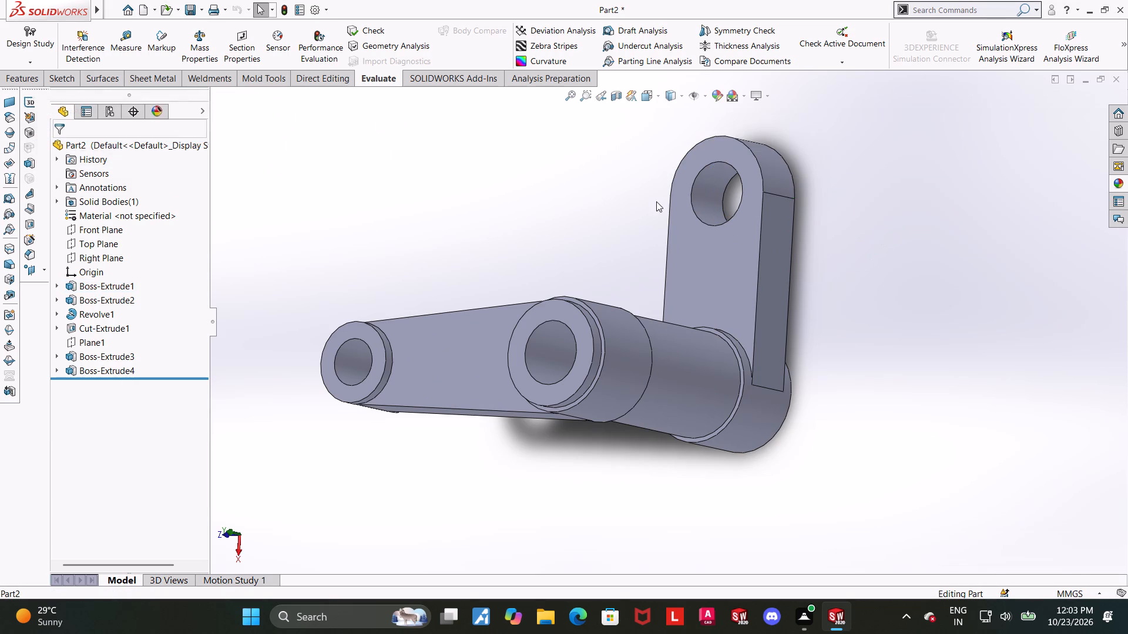
Recheck the lower arm's width between its two flat side faces.
left_click(120, 43)
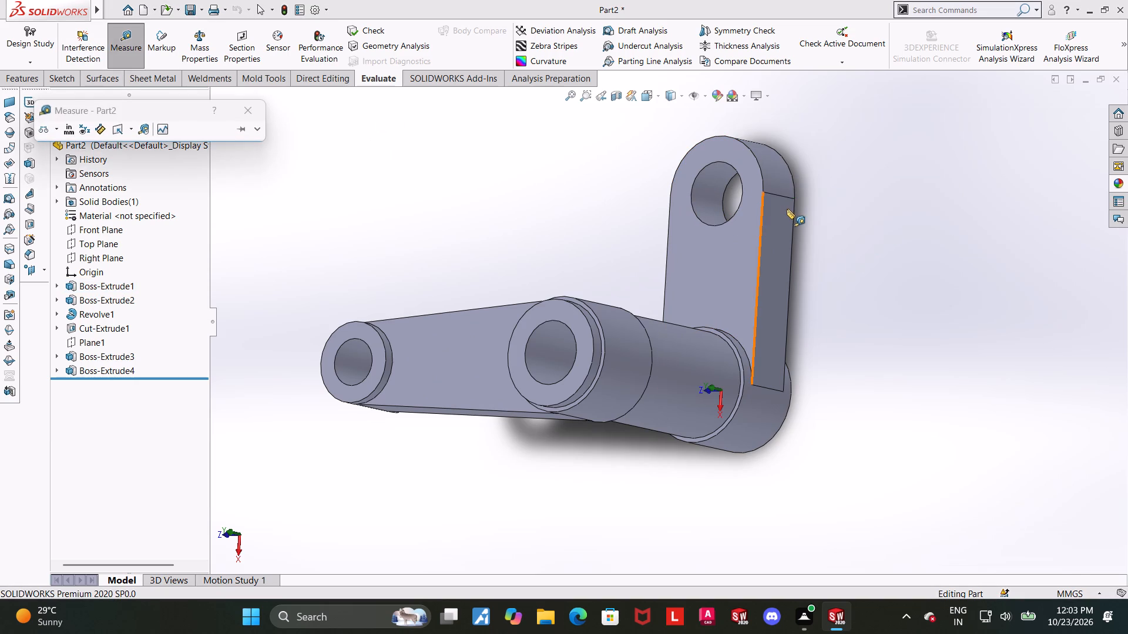
left_click(785, 242)
middle_click_drag(722, 195, 805, 230)
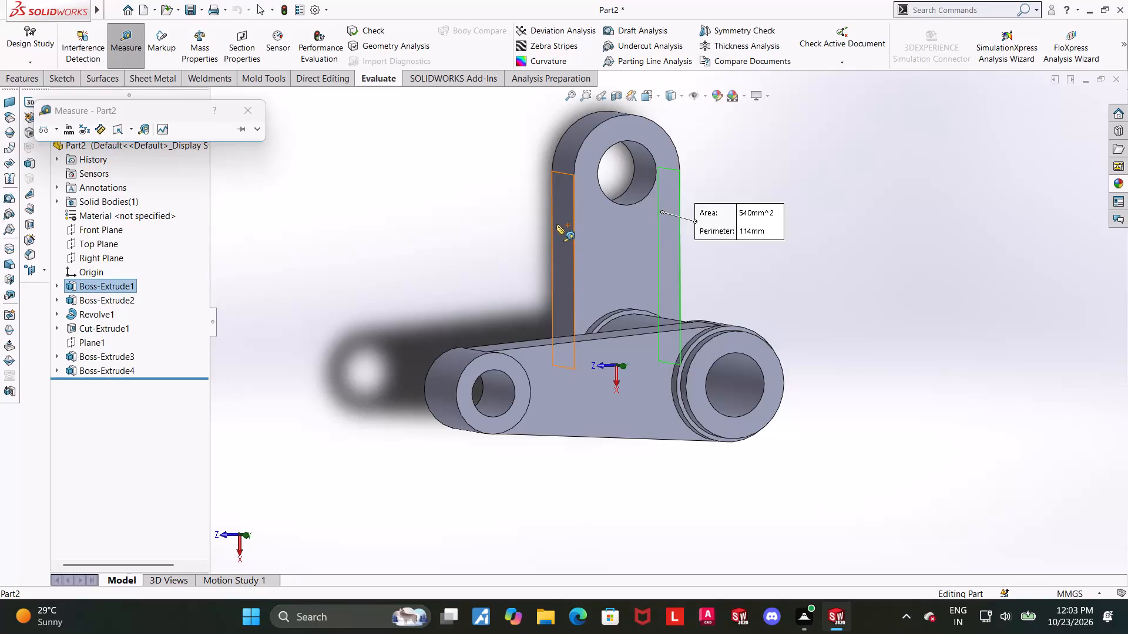
left_click(556, 222)
key("Escape")
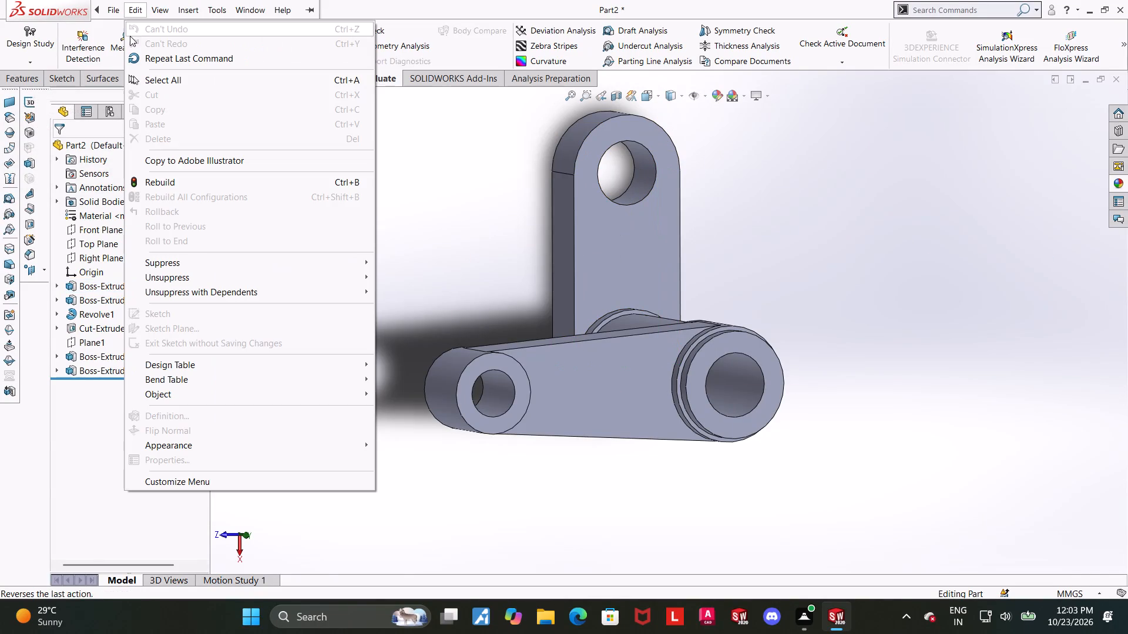
key("Escape")
Measure the ring boss's outer diameter.
left_click(125, 28)
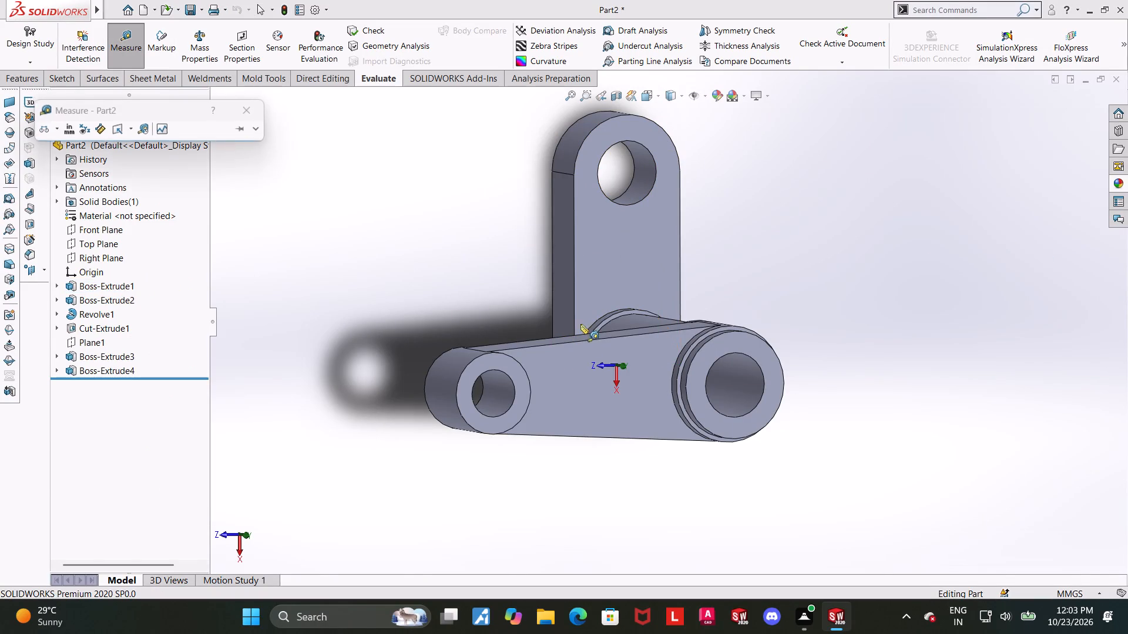
middle_click_drag(545, 372, 571, 335)
left_click(515, 350)
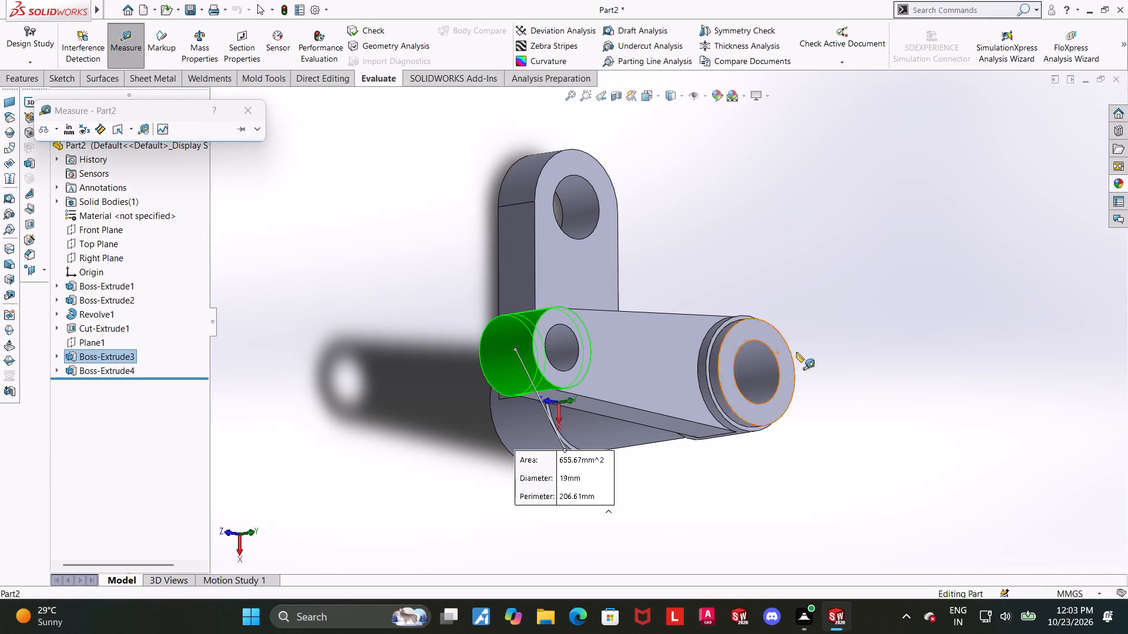
key("Escape")
Examine the completed part in isometric view and from another corner showing both arms.
key("ctrl+7")
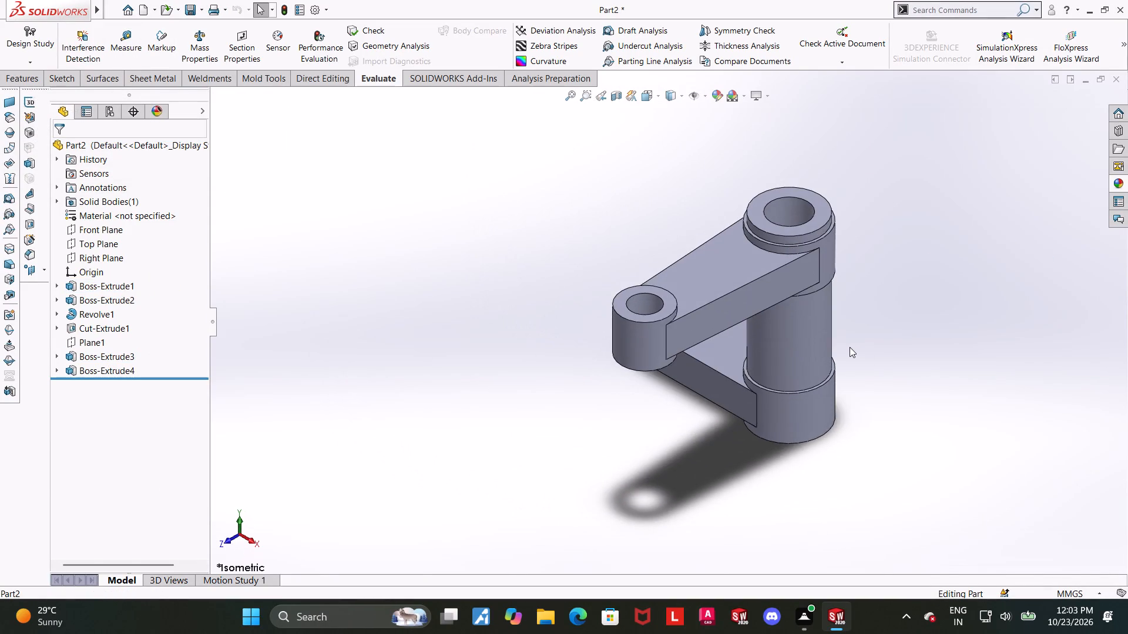
scroll(847, 373, "up", 3)
middle_click_drag(751, 399, 844, 370)
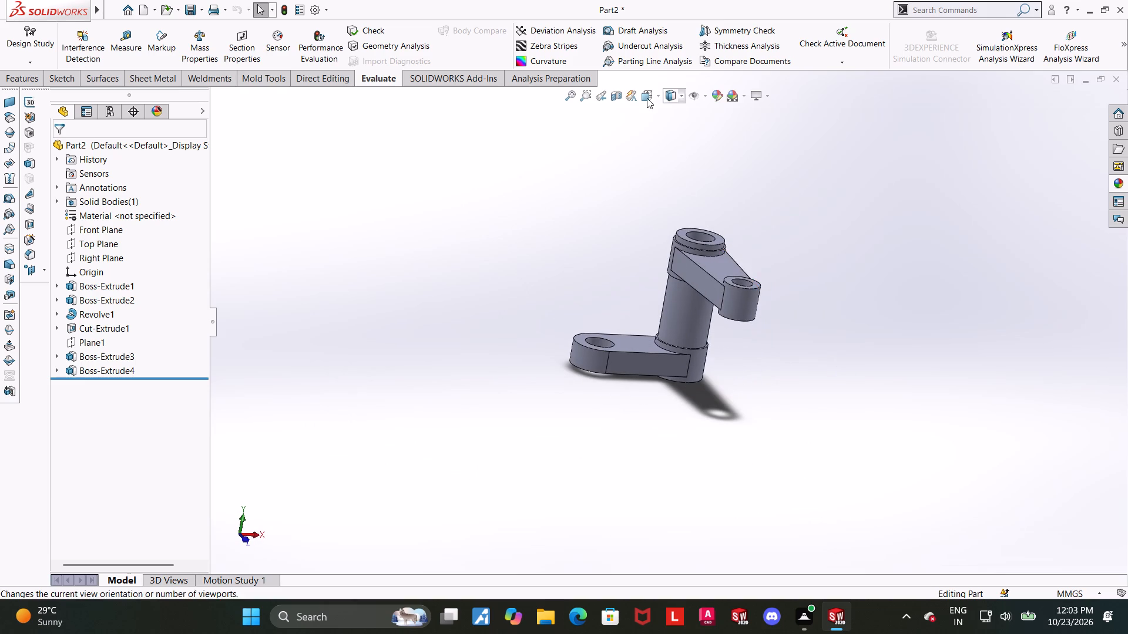
left_click(647, 98)
left_click(498, 318)
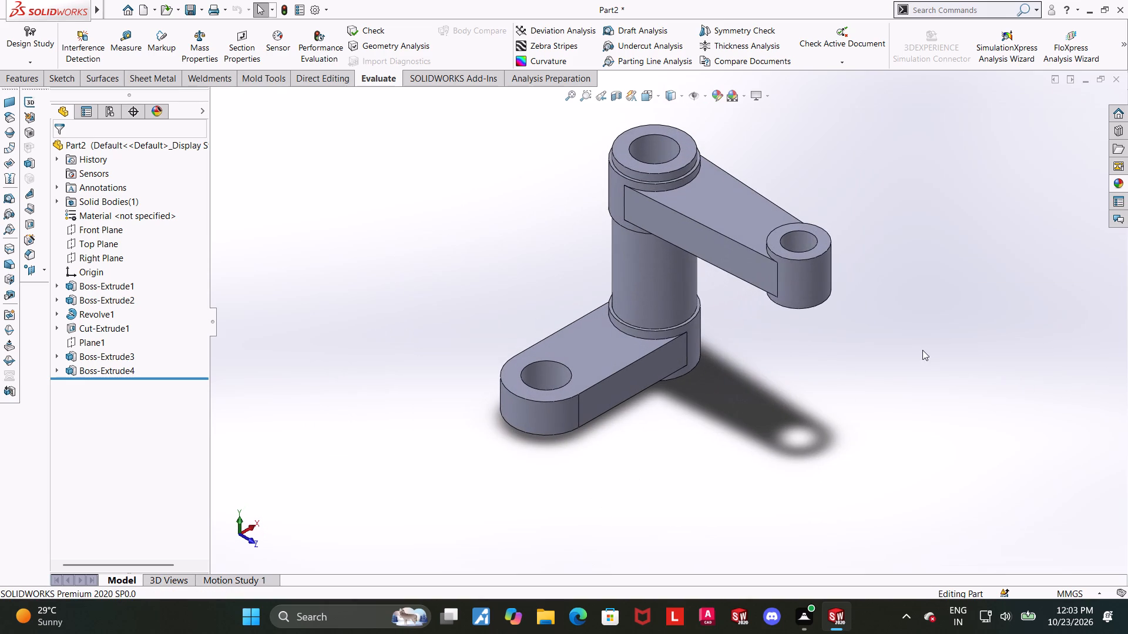
scroll(784, 244, "down", 1)
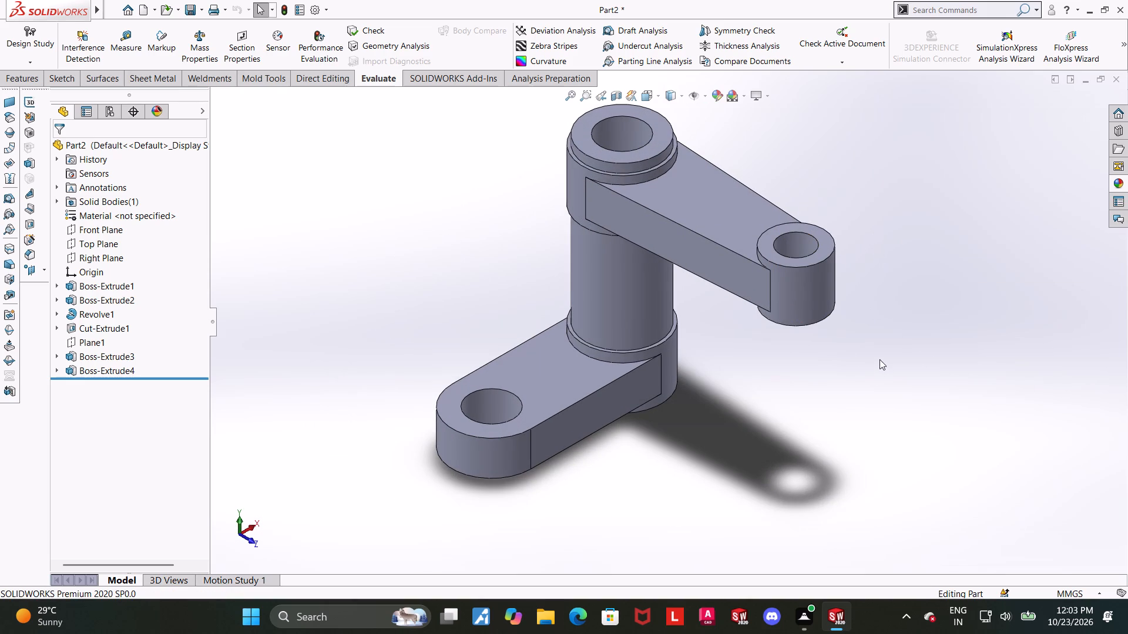
scroll(871, 371, "up", 2)
scroll(701, 250, "down", 2)
left_click(714, 444)
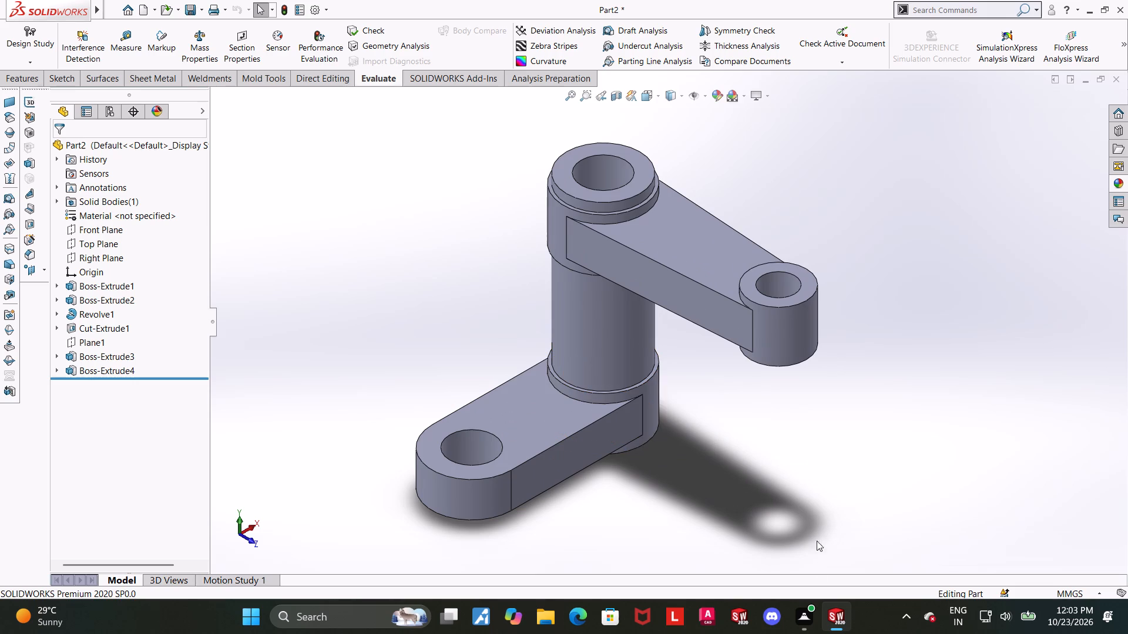
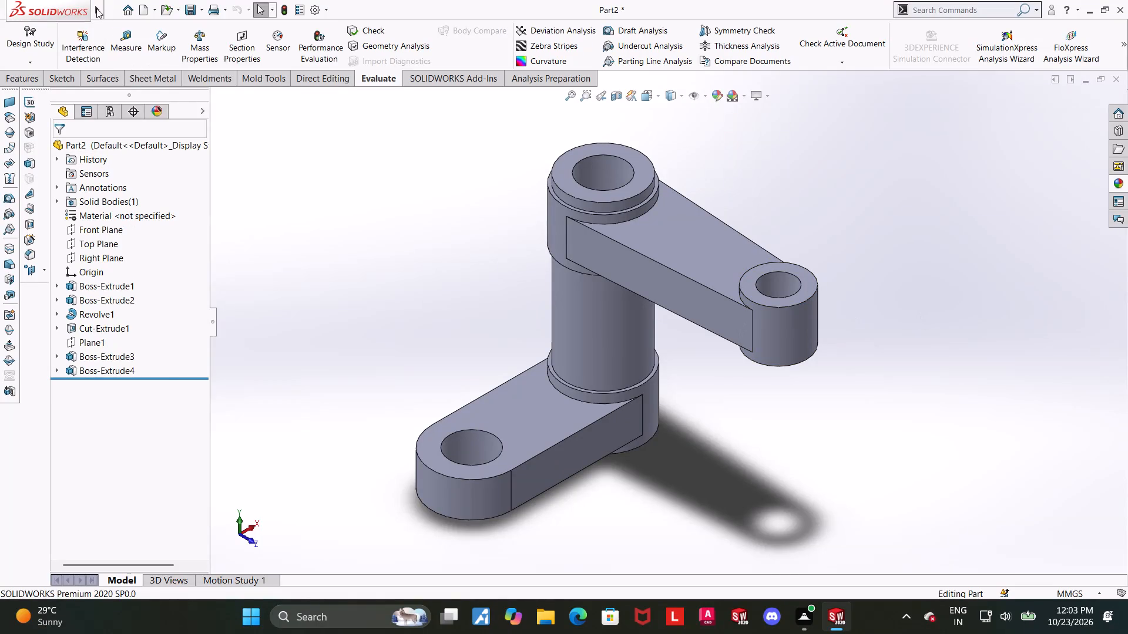
Save the part in the Downloads folder as a SOLIDWORKS part named z axis pivot arm.
left_click(143, 164)
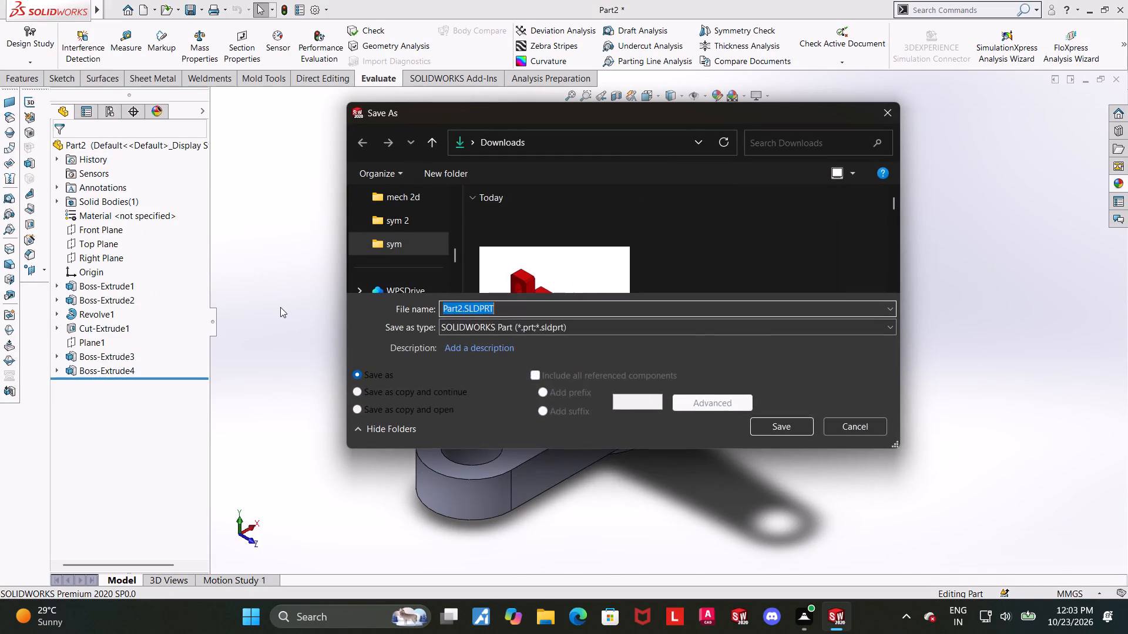
type("z axisd")
key("space")
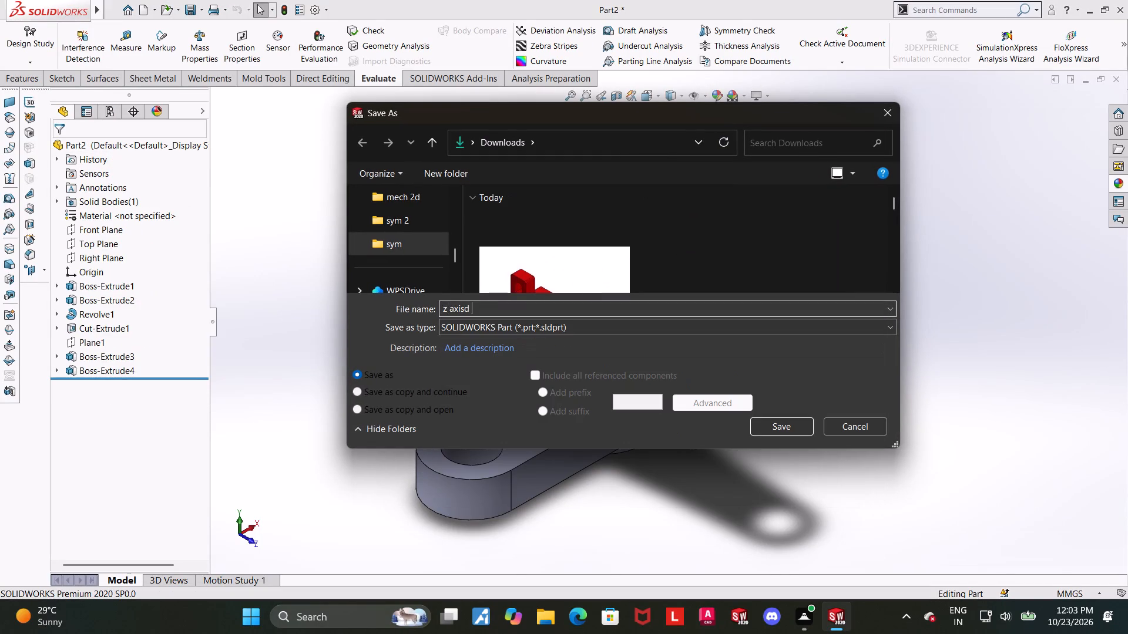
key("BackSpace")
key("BackSpace")
key("space")
type("pivot arm")
key("Return")
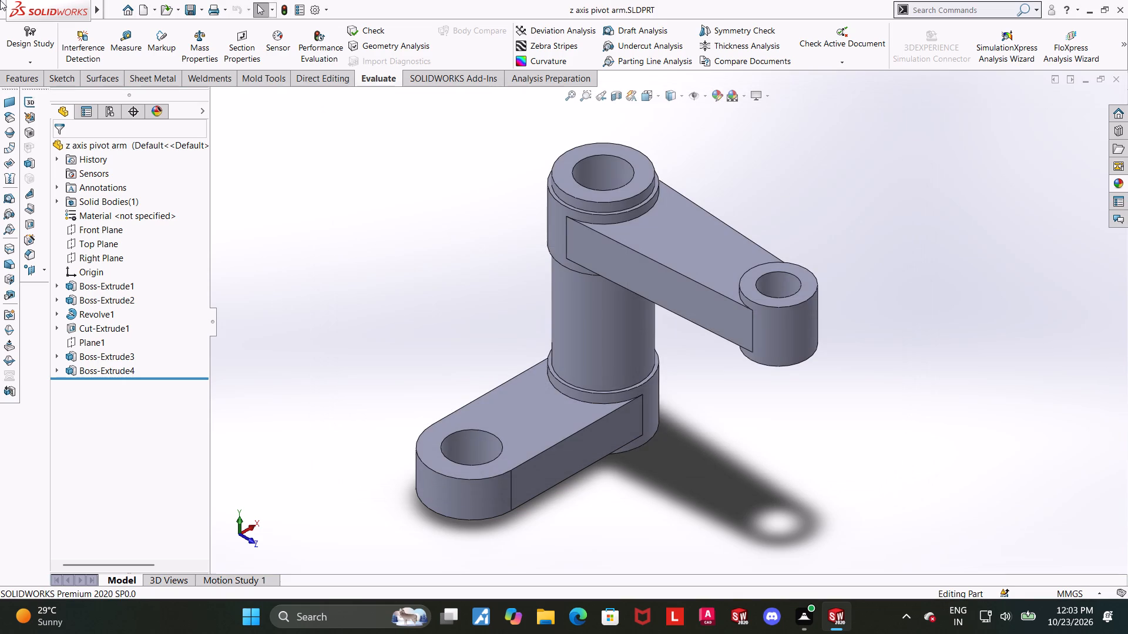
Save a PDF copy of the part in Downloads under the name z axis pivot arm.
left_click(146, 162)
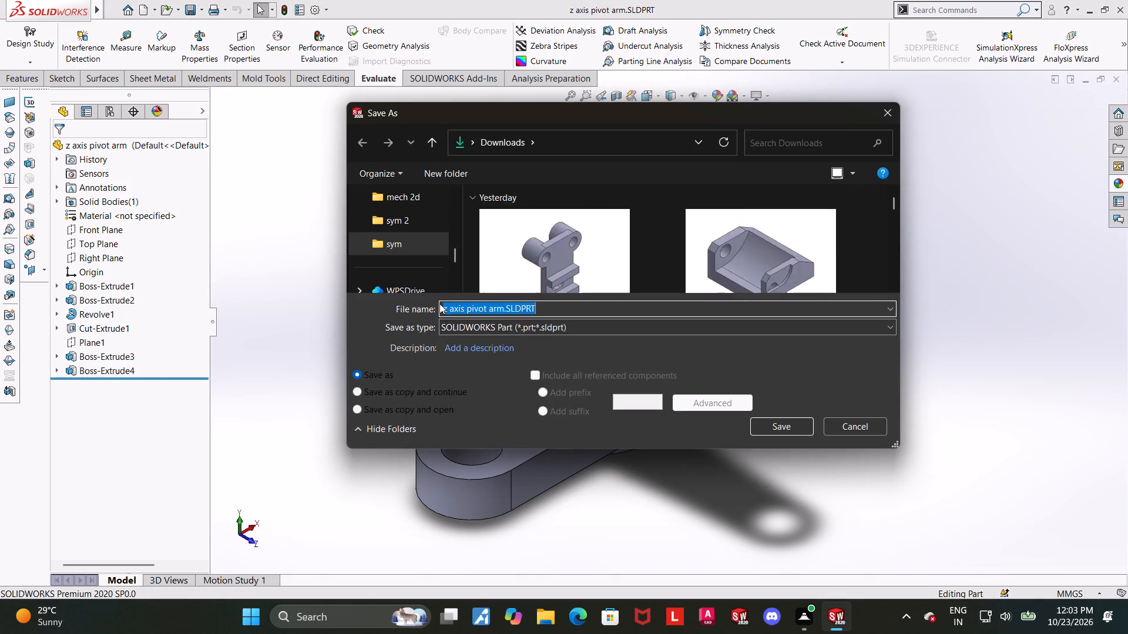
left_click(481, 327)
left_click(529, 85)
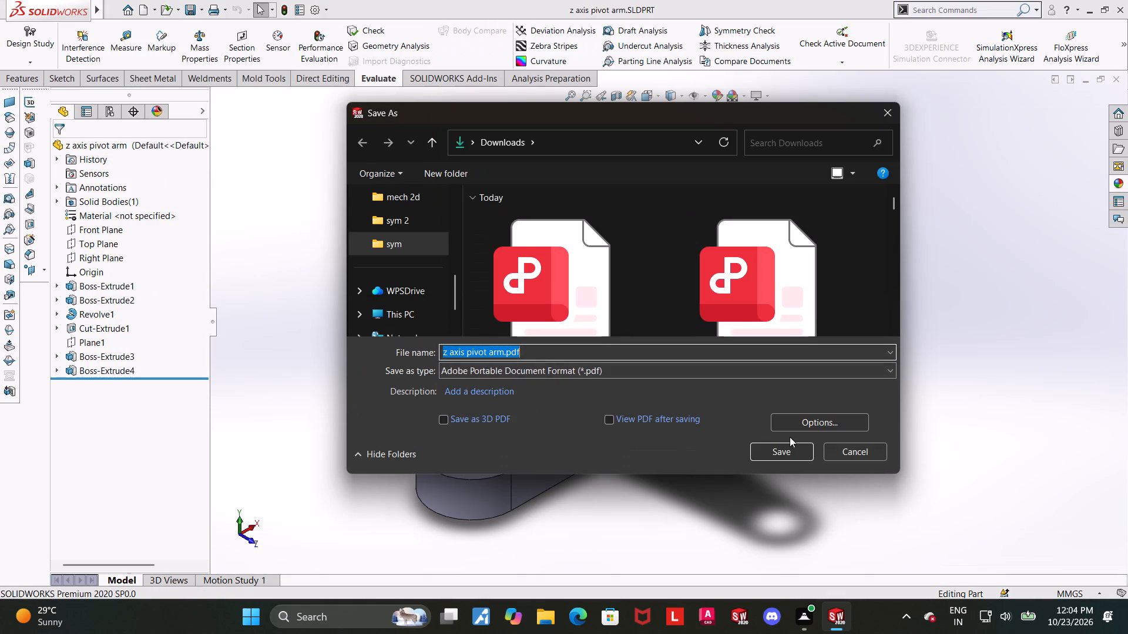
left_click(789, 443)
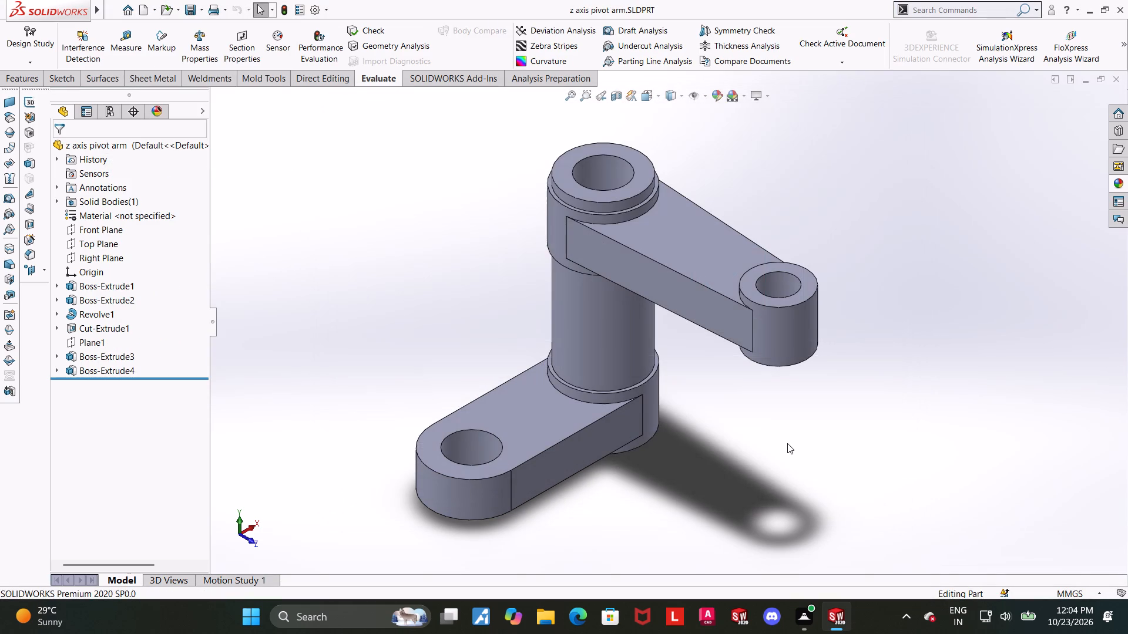